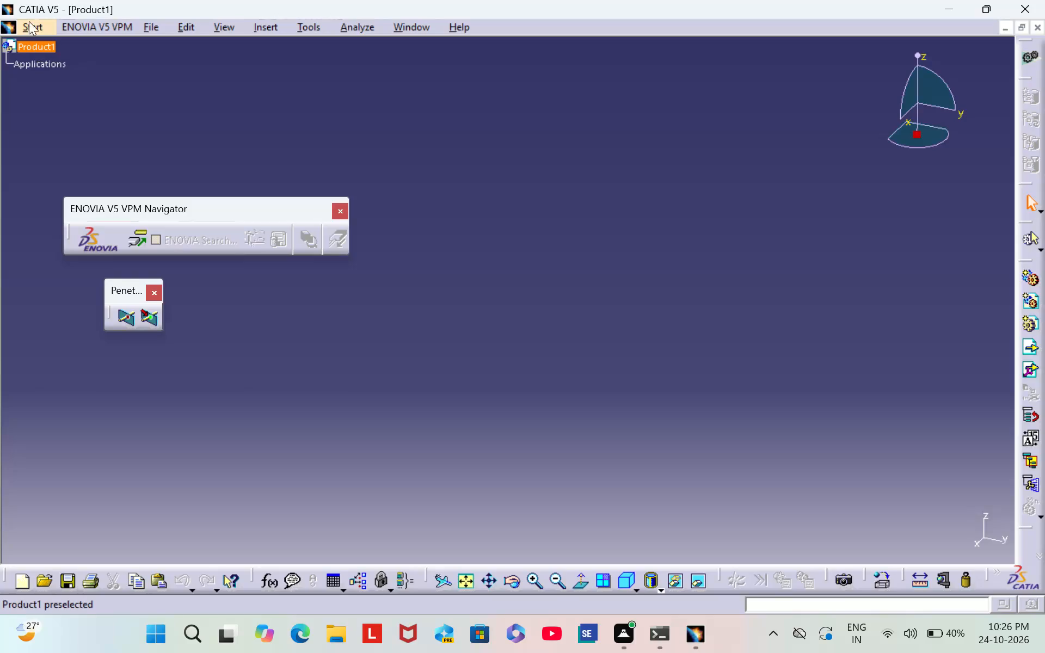
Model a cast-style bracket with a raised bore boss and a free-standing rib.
Add a new part to the empty product using the Part Design workbench.
click(29, 16)
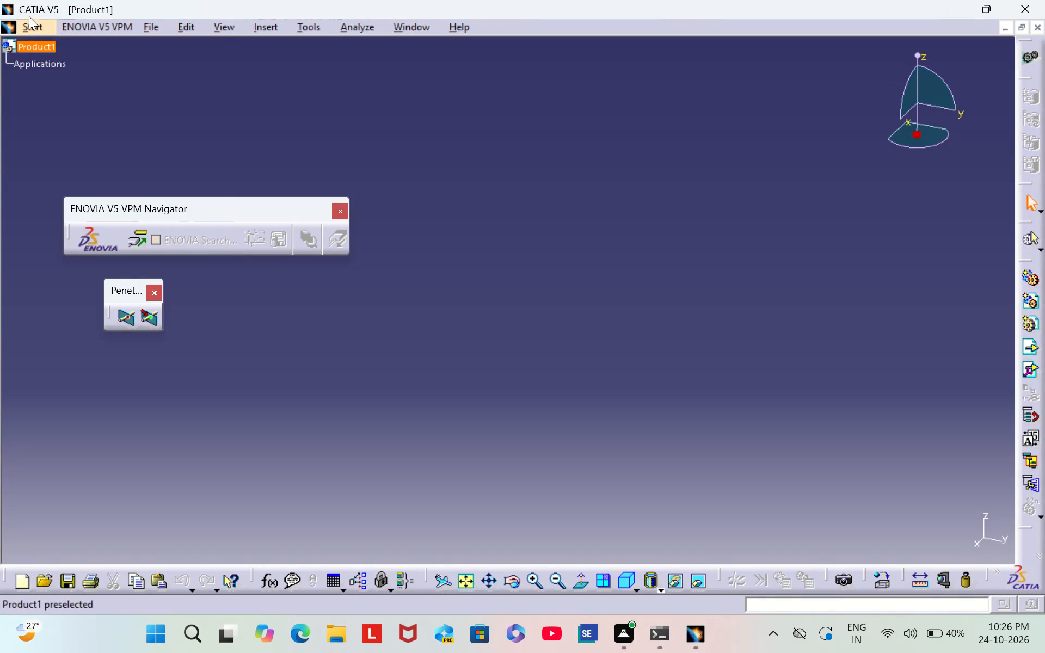
click(29, 29)
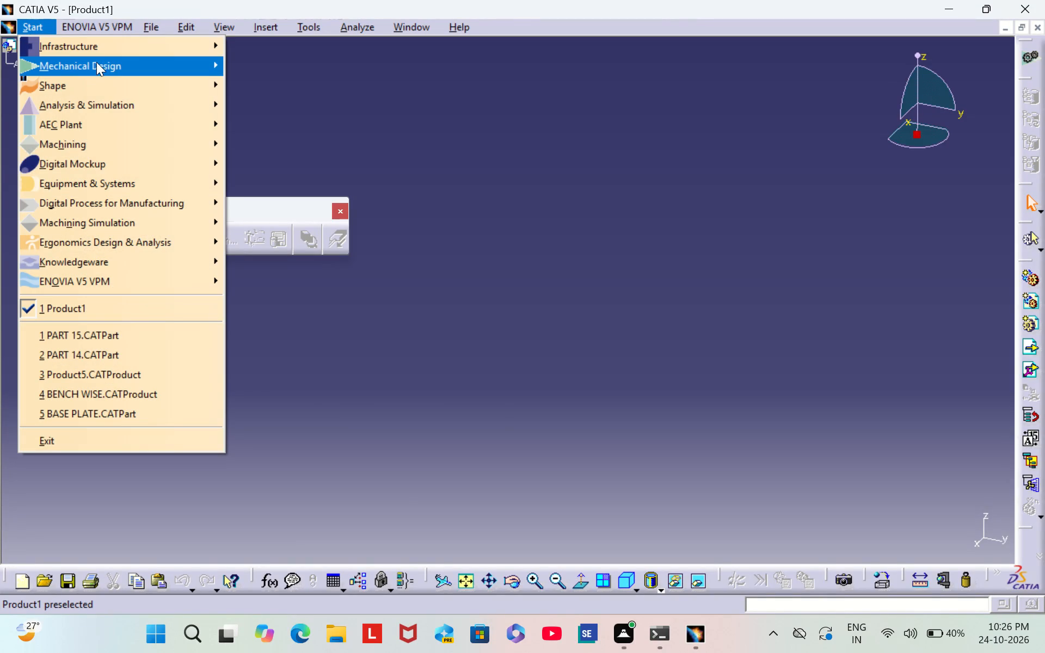
click(309, 71)
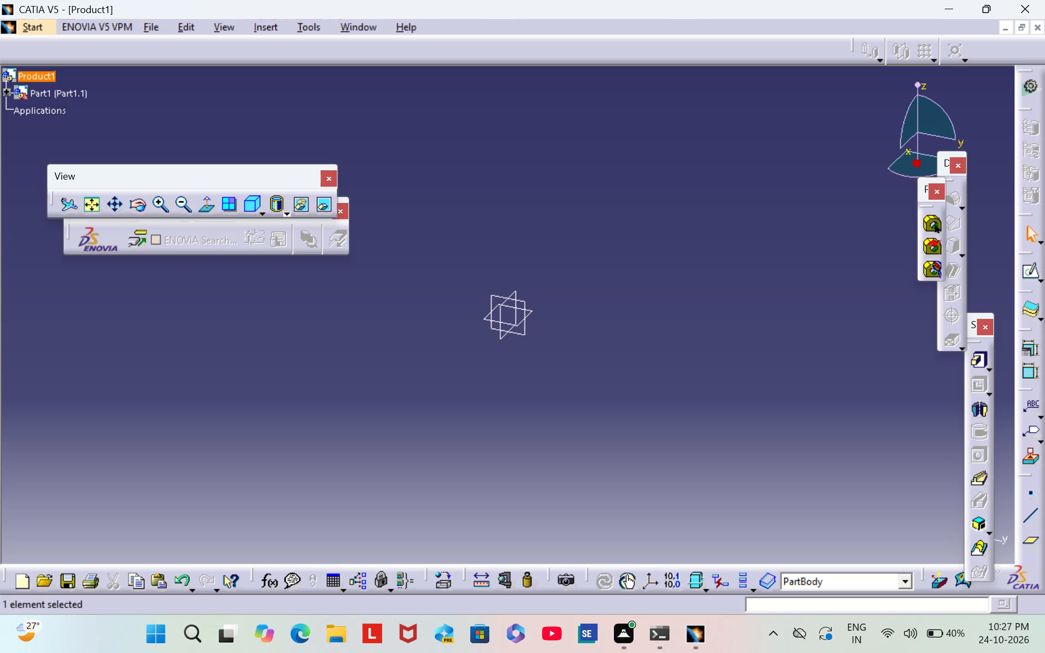
On the yz plane, sketch a closed L-shaped profile about 128 mm wide and 61 mm tall, with its upright on the negative H side.
click(526, 321)
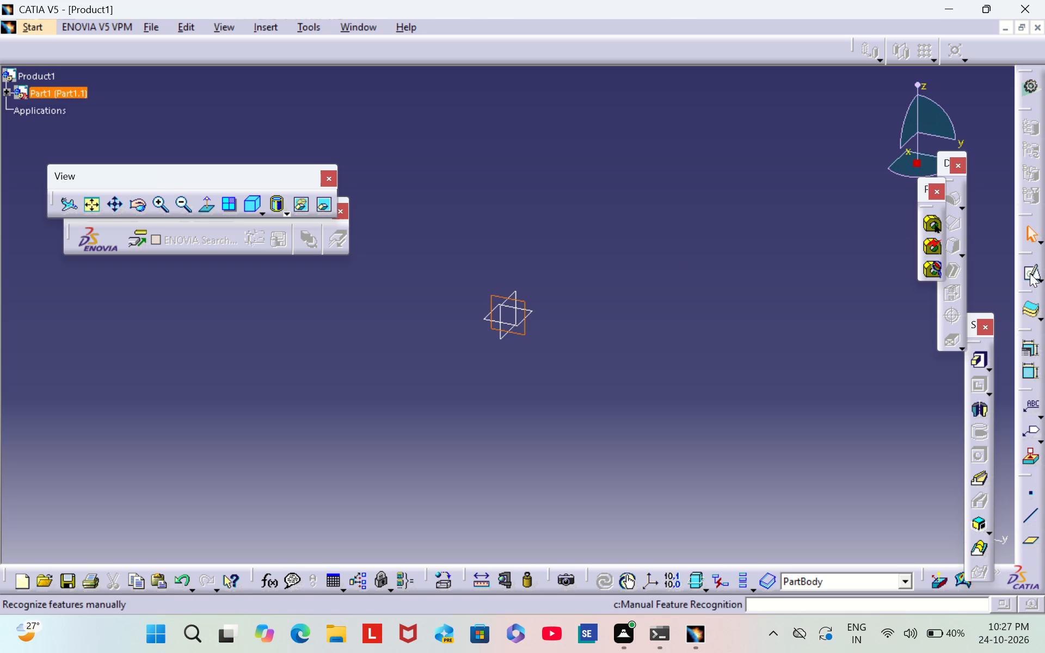
click(1031, 273)
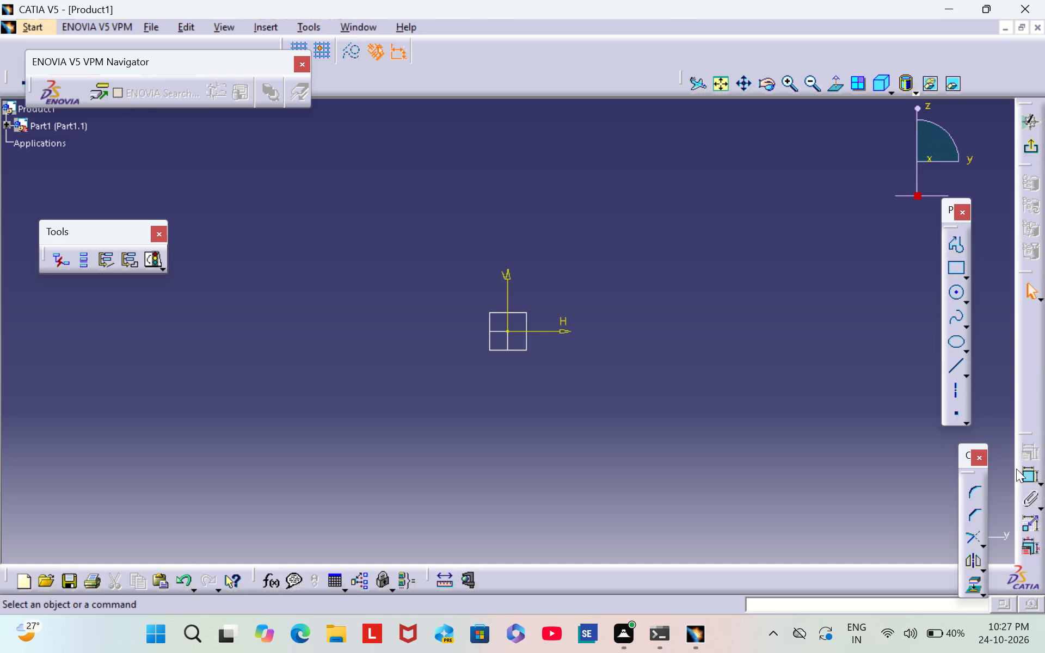
click(951, 244)
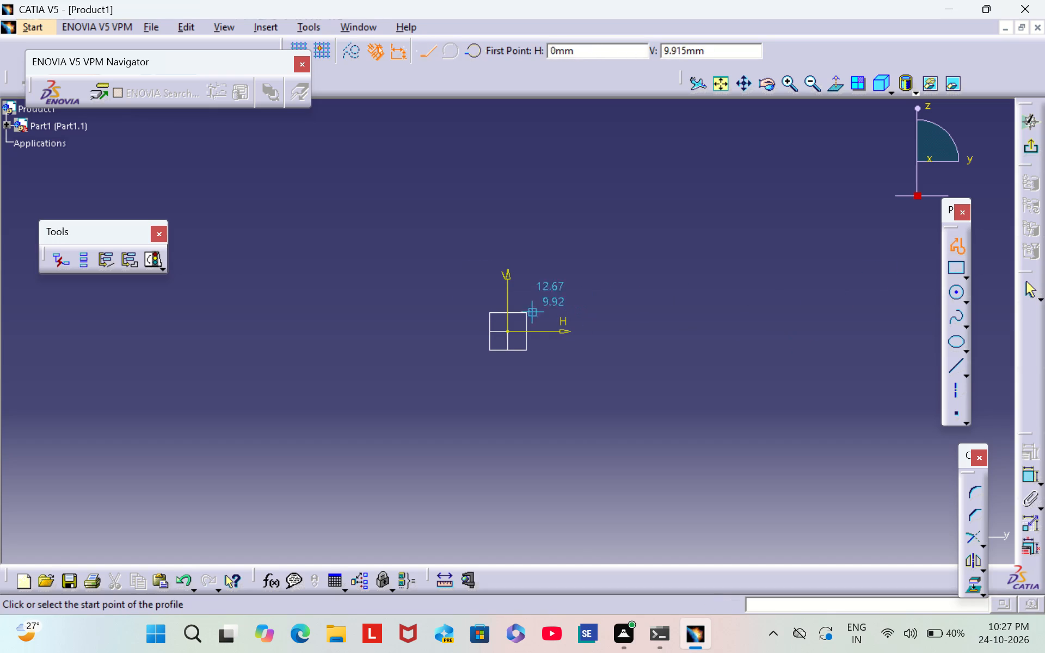
click(415, 231)
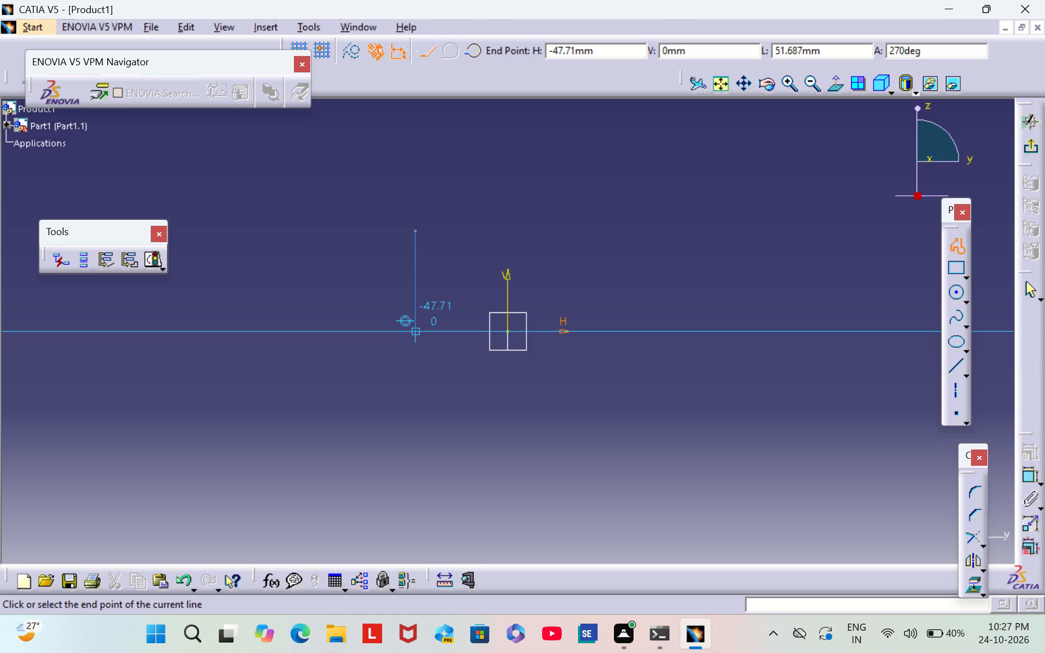
click(414, 312)
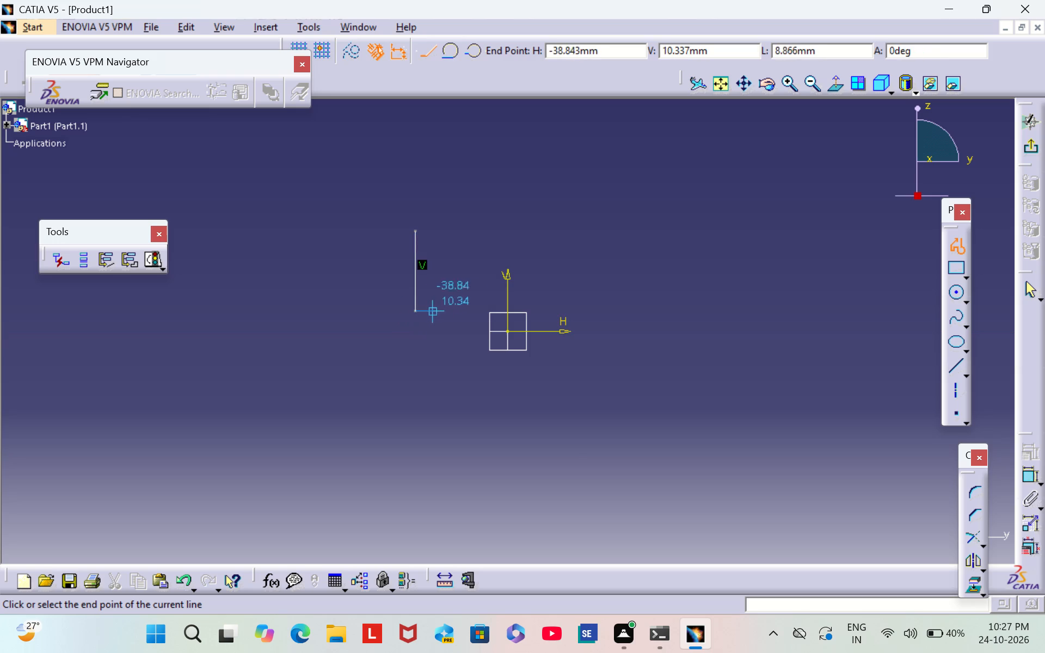
click(600, 313)
click(602, 350)
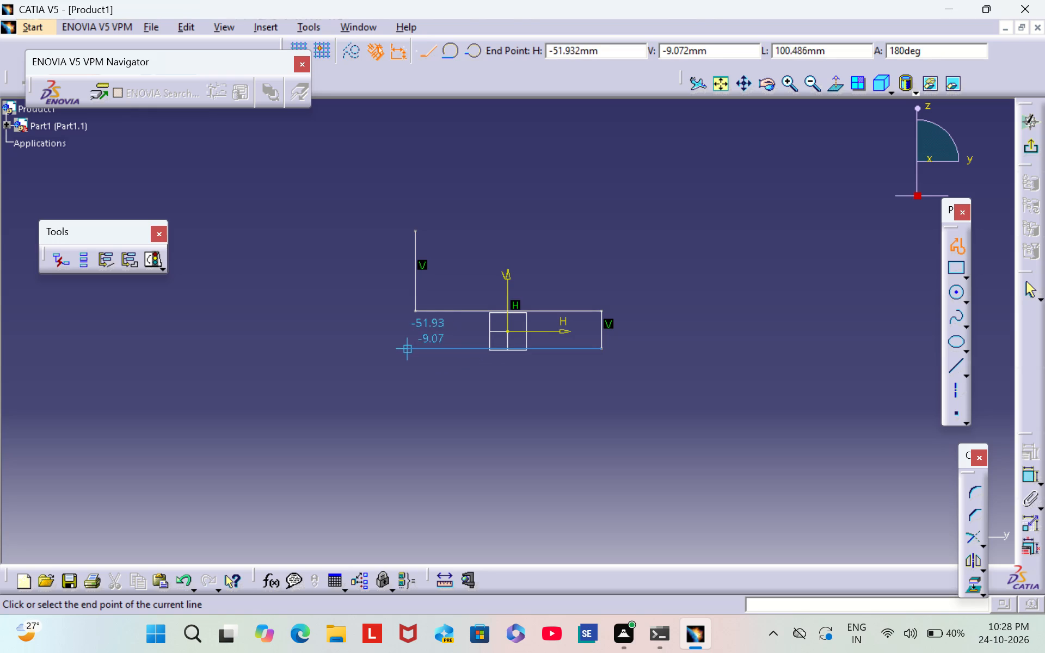
click(352, 346)
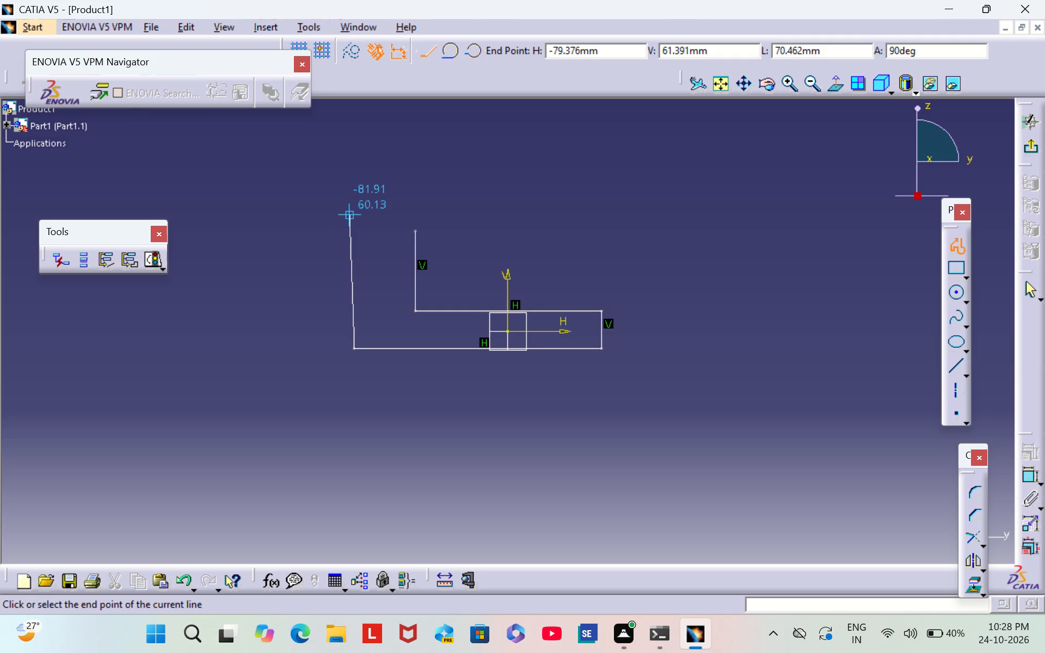
click(353, 233)
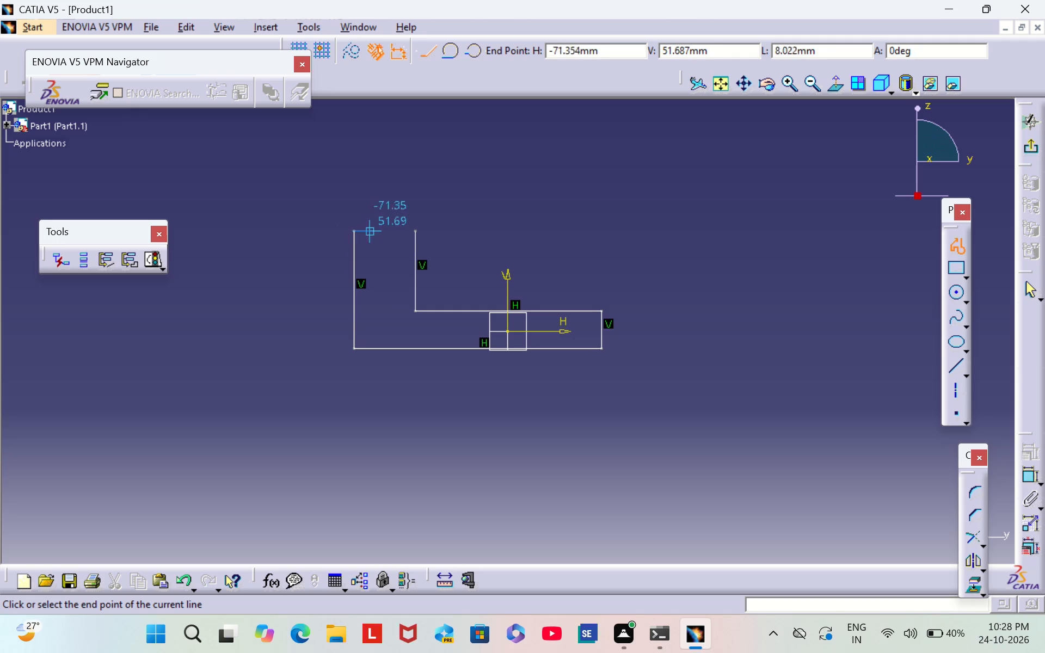
click(416, 230)
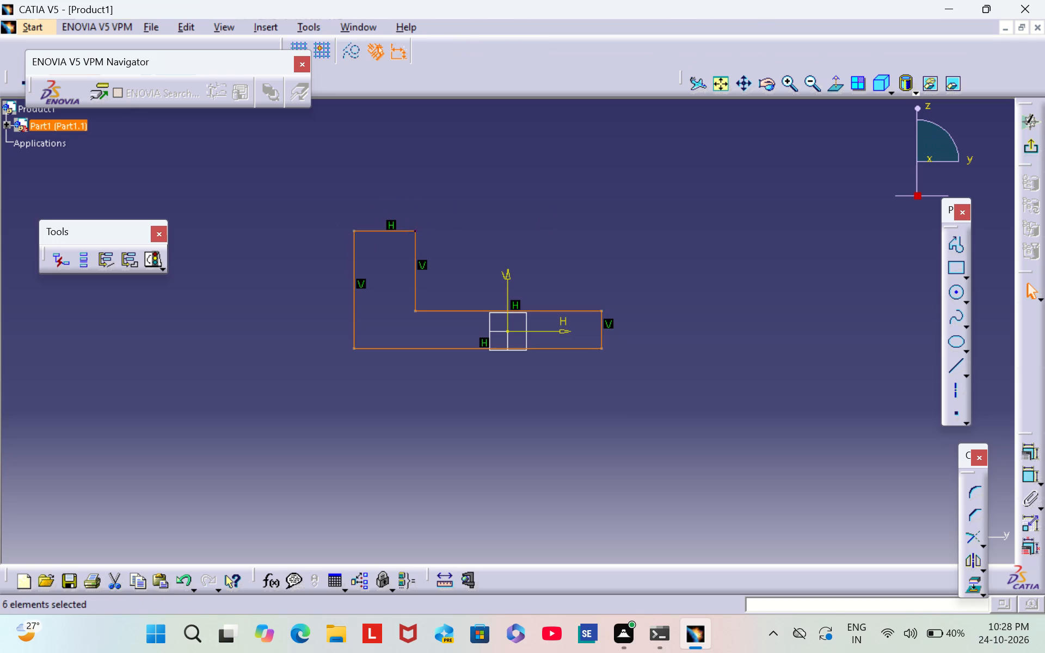
click(549, 224)
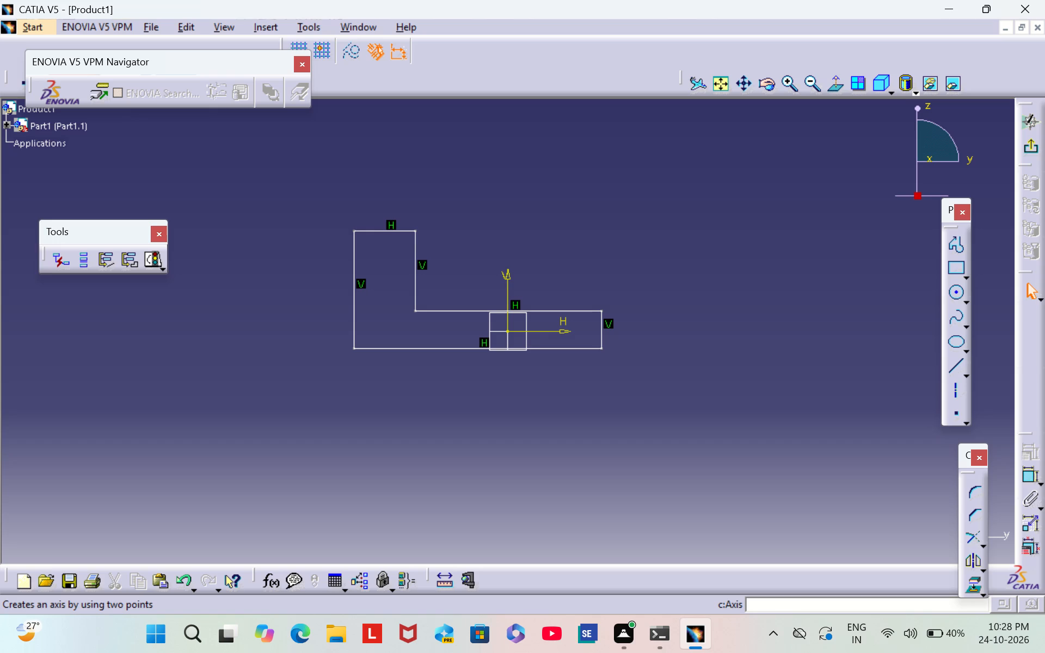
Dimension the short vertical end edge of the L's horizontal leg and set it to 12 mm.
click(1029, 476)
click(602, 331)
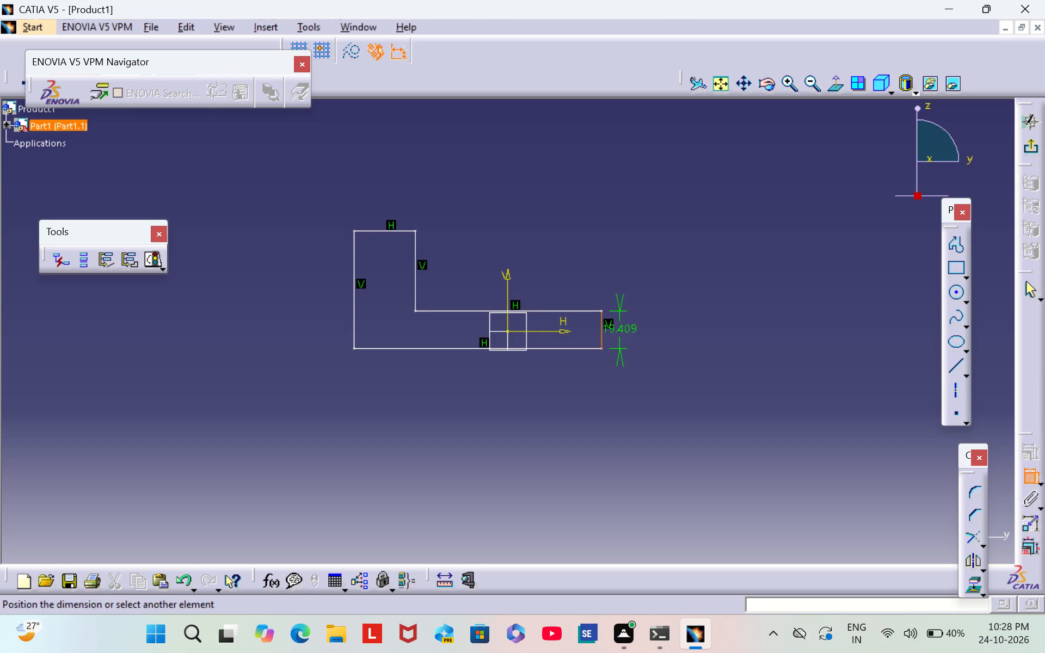
click(632, 332)
double_click(630, 332)
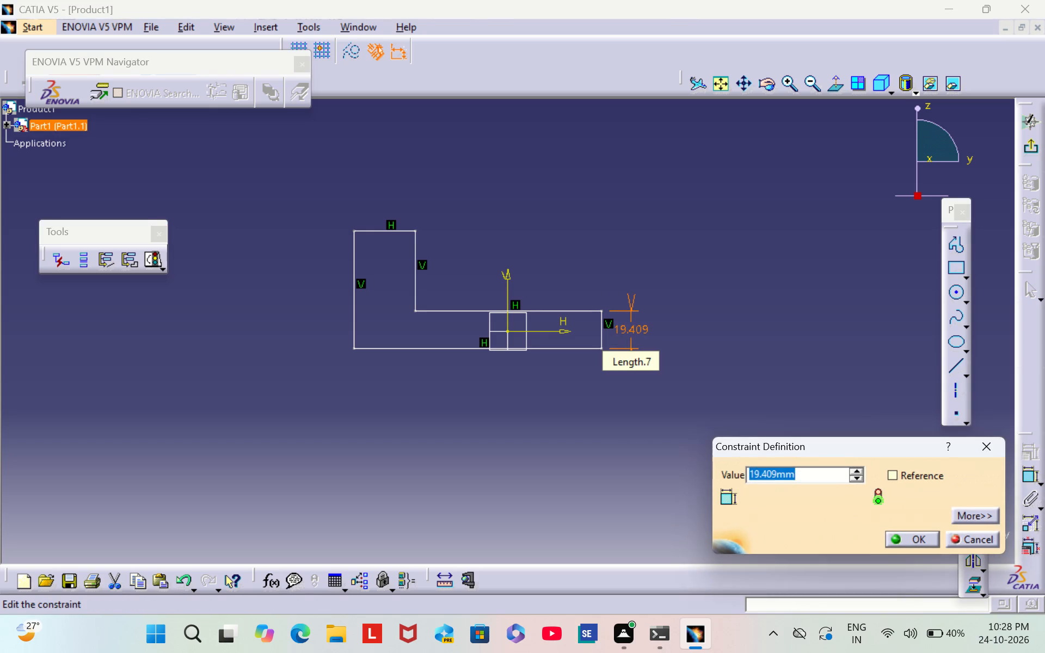
key(BackSpace)
text(12)
key(Return)
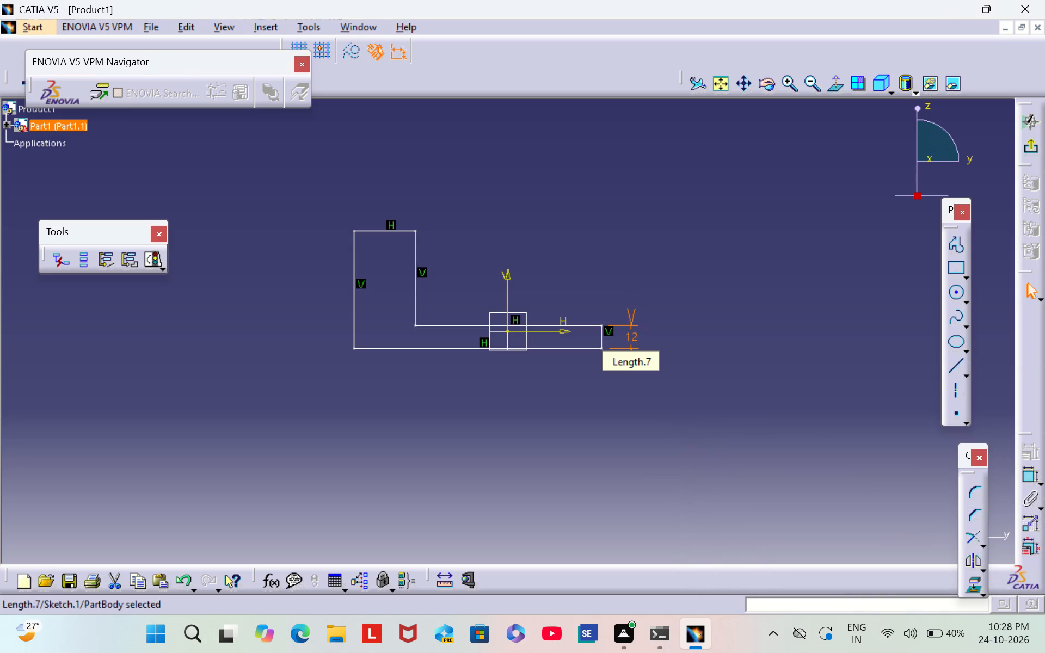
click(689, 434)
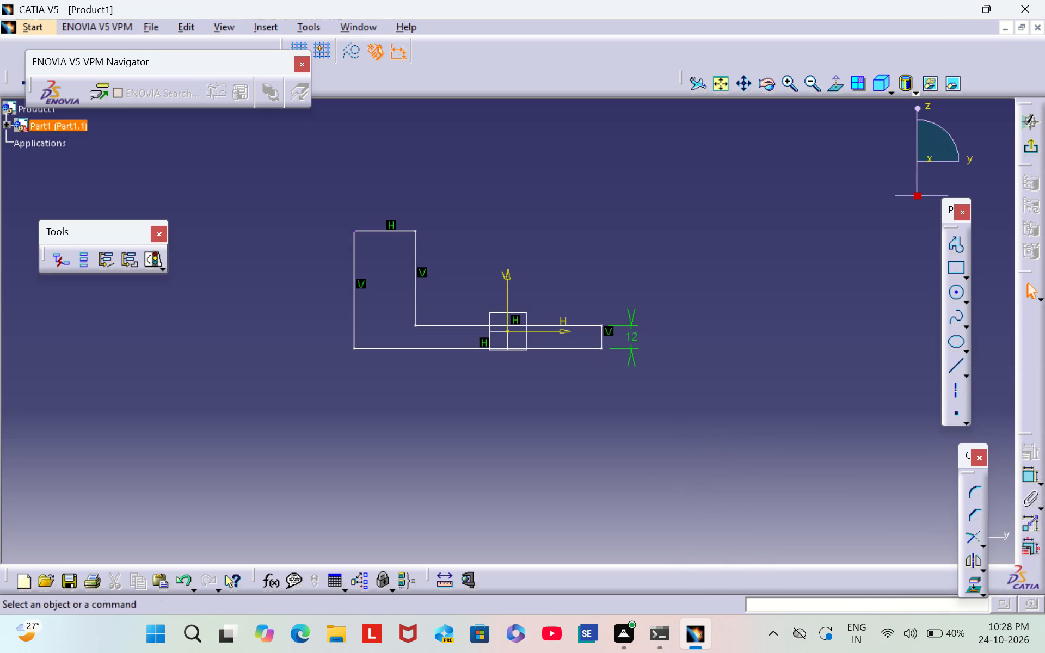
Constrain the distance between the upright's two vertical edges and set it to 25 mm.
double_click(1025, 478)
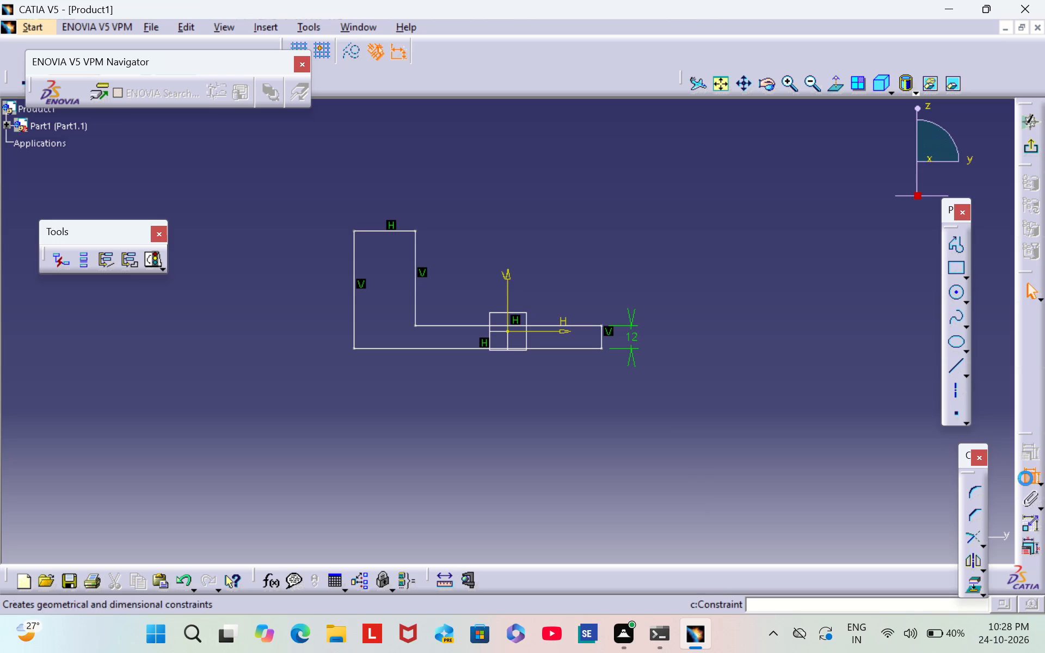
click(354, 291)
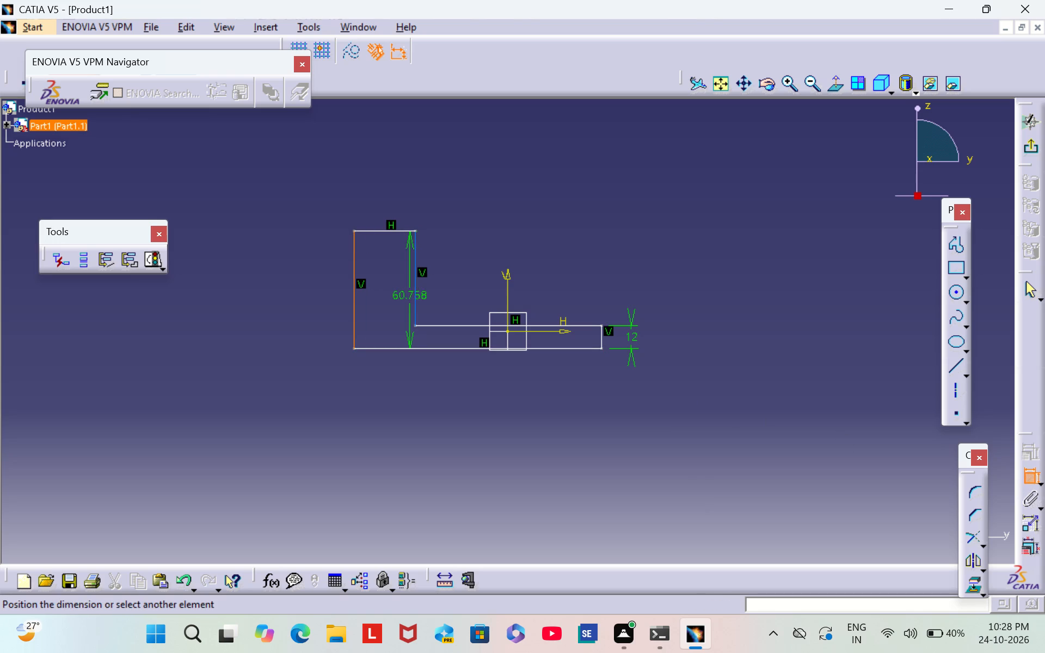
click(416, 298)
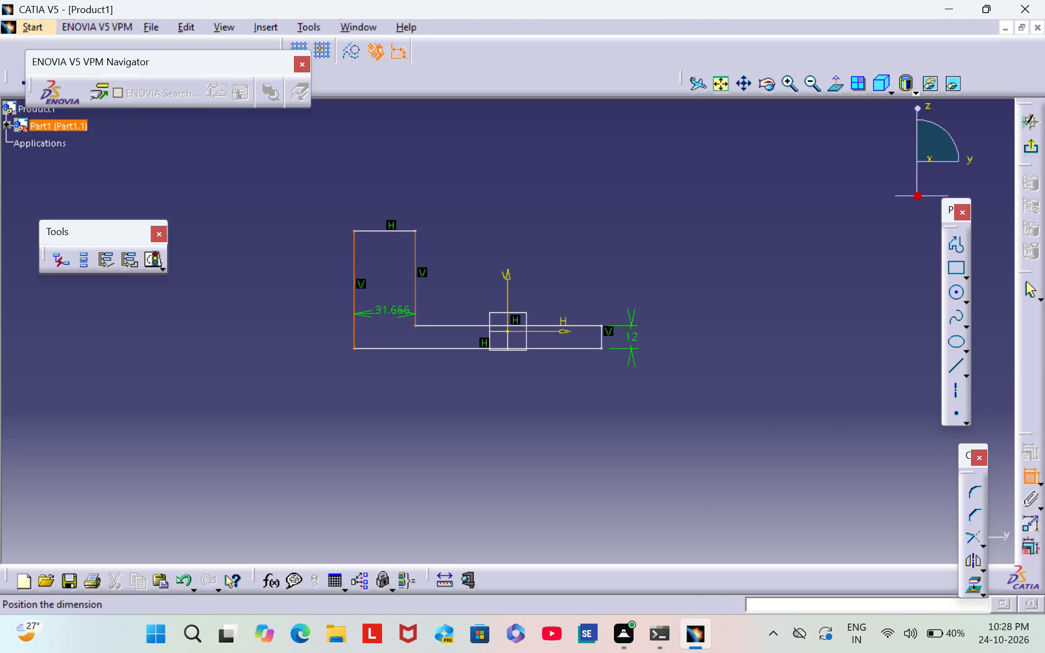
click(386, 312)
double_click(384, 311)
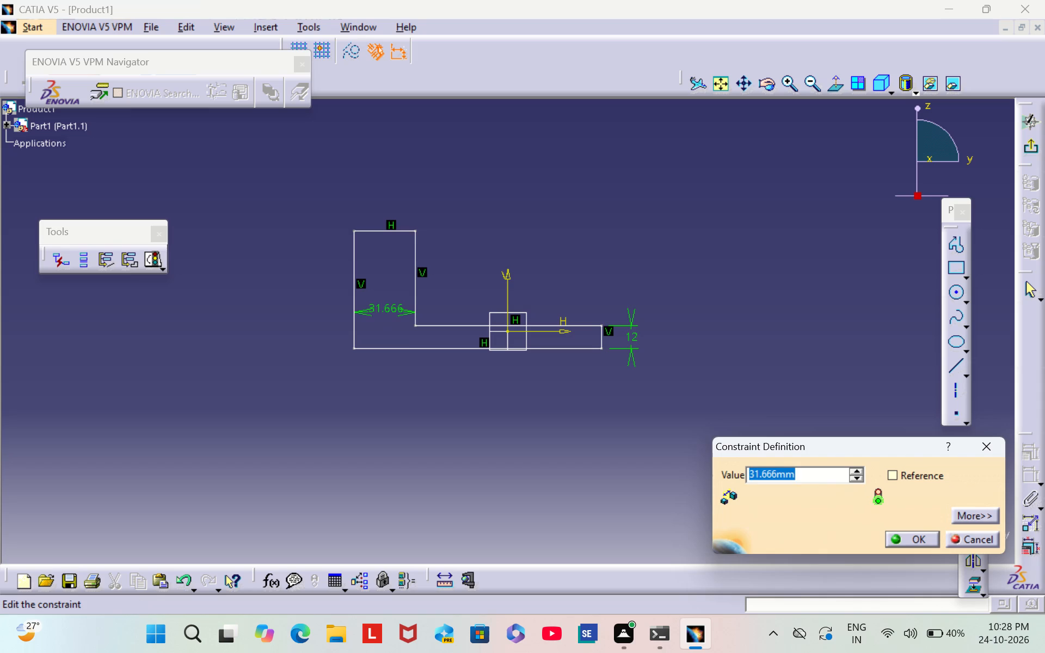
key(BackSpace)
text(25)
key(Return)
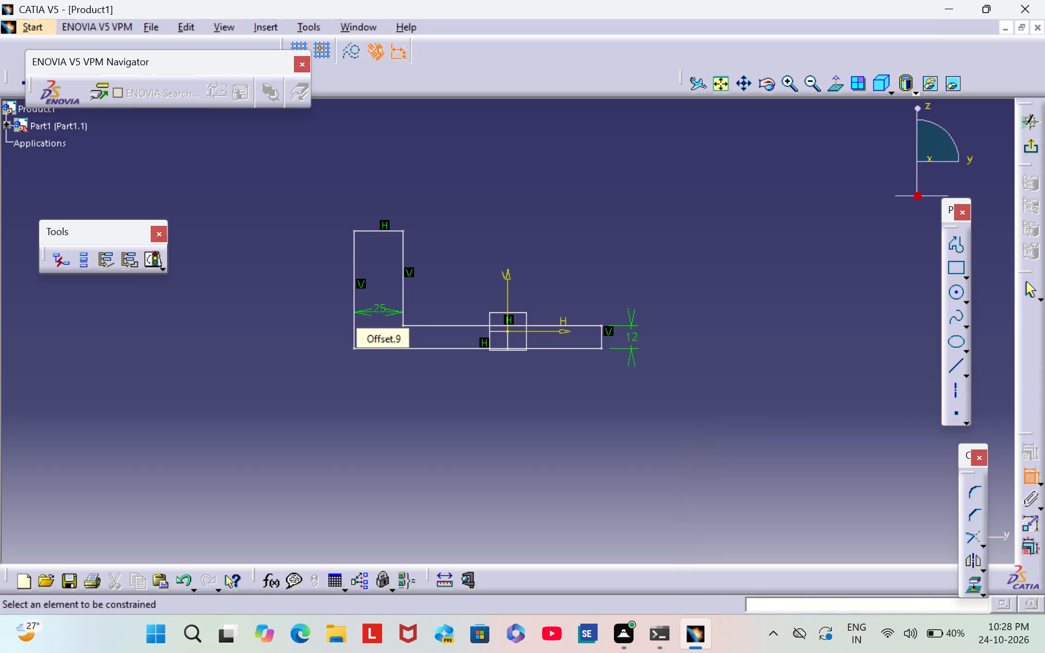
click(462, 267)
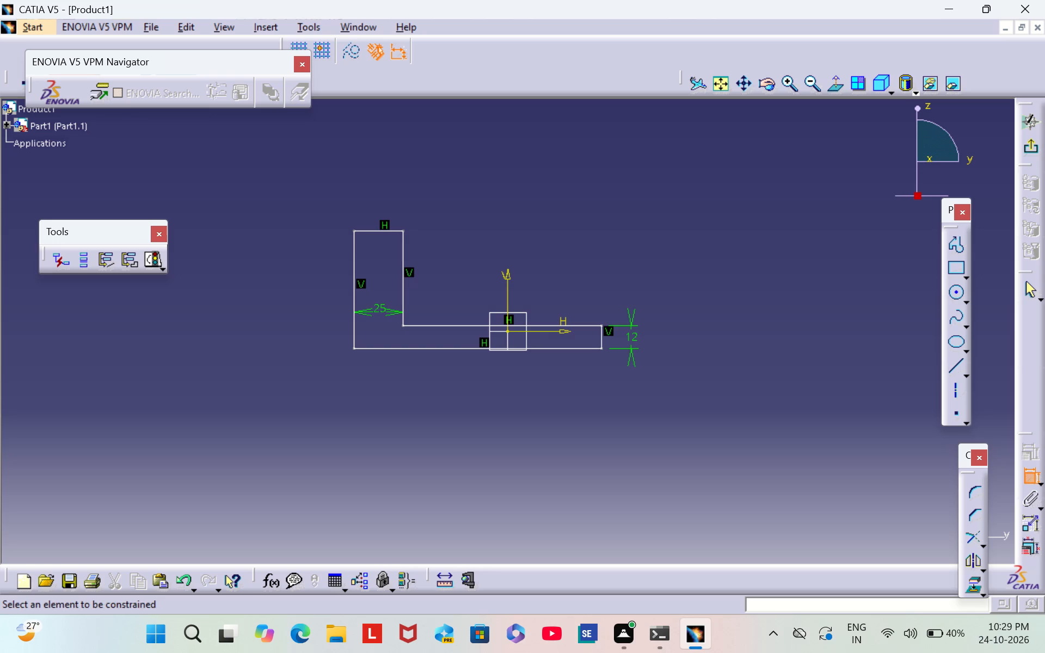
Dimension the profile's bottom edge and set its length to 70 mm.
click(446, 349)
click(477, 385)
double_click(484, 381)
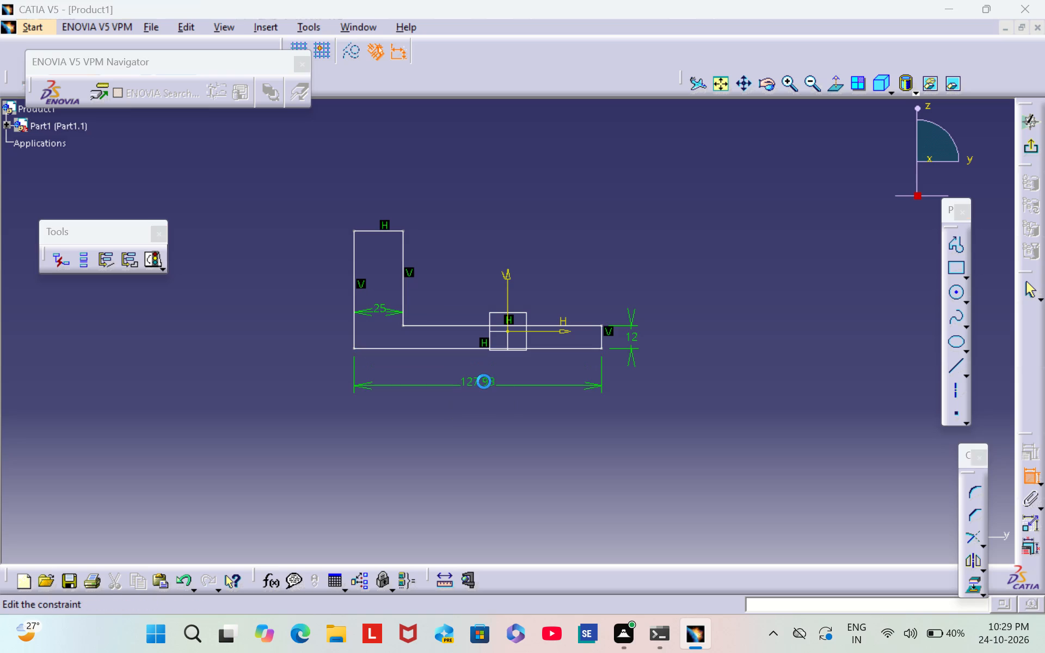
key(BackSpace)
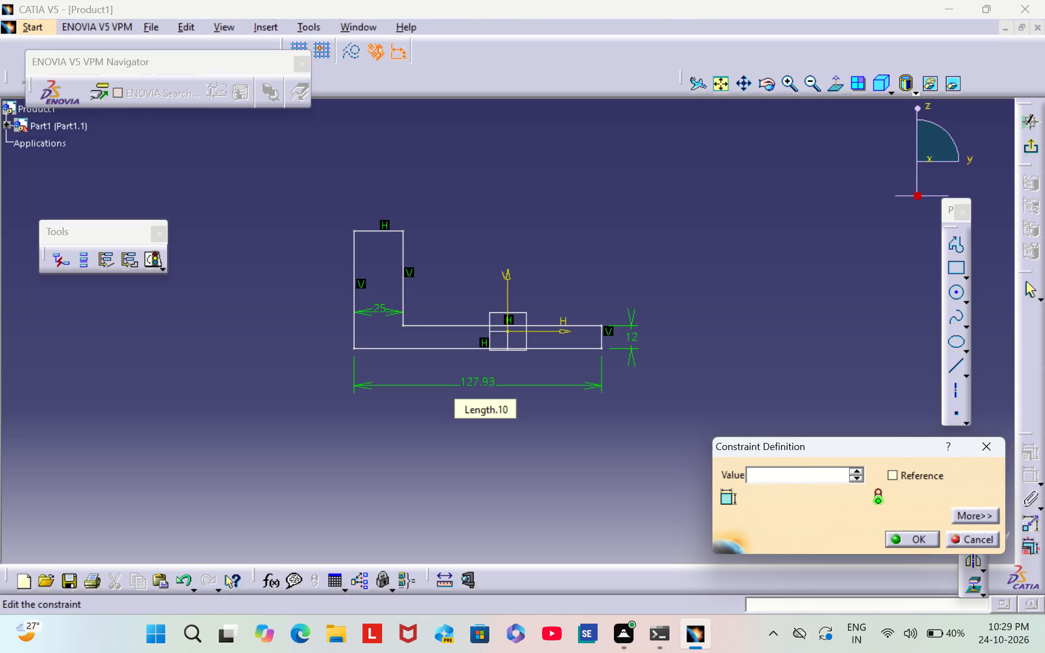
text(70)
key(Return)
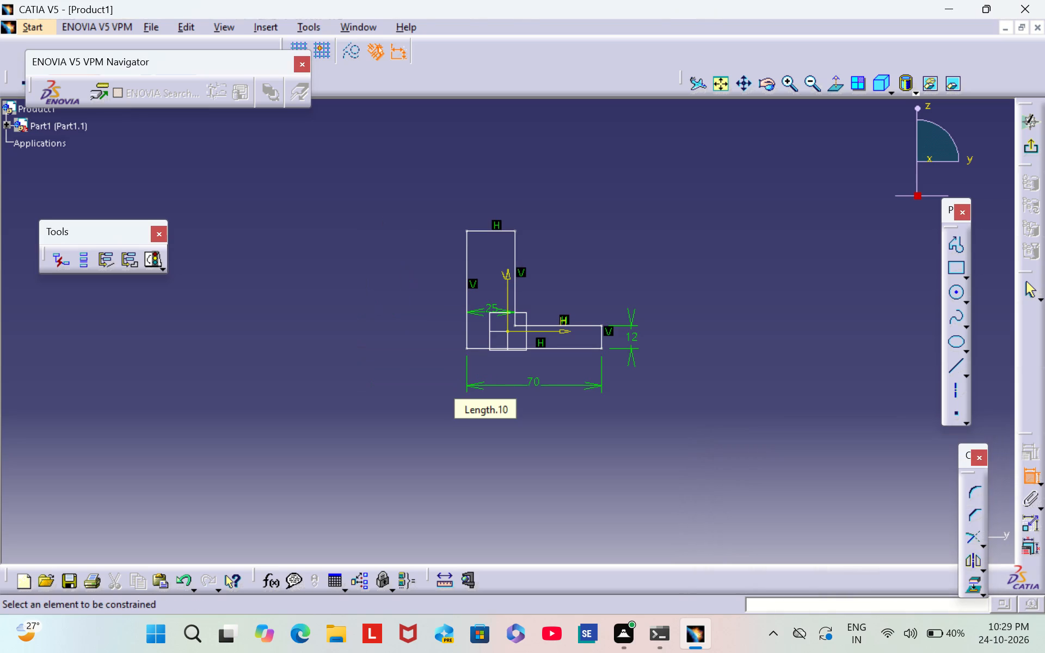
click(644, 275)
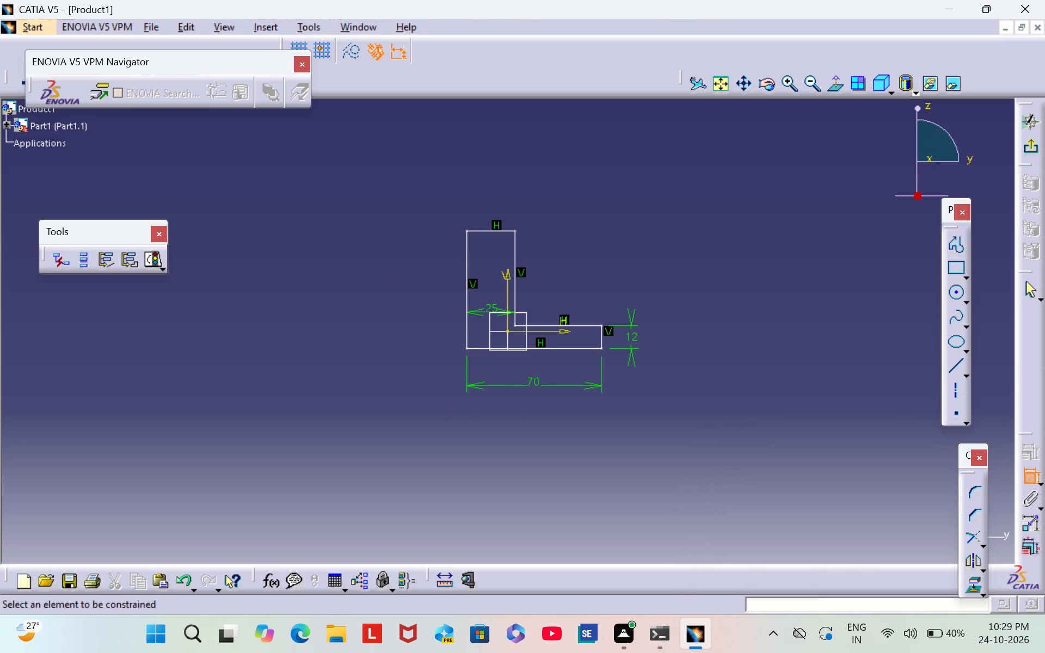
Sketch two concentric circles centred on the upright's top outer corner, with the larger one reaching the vertical axis.
middle_drag(627, 262, 548, 259)
scroll(627, 261, down, 1)
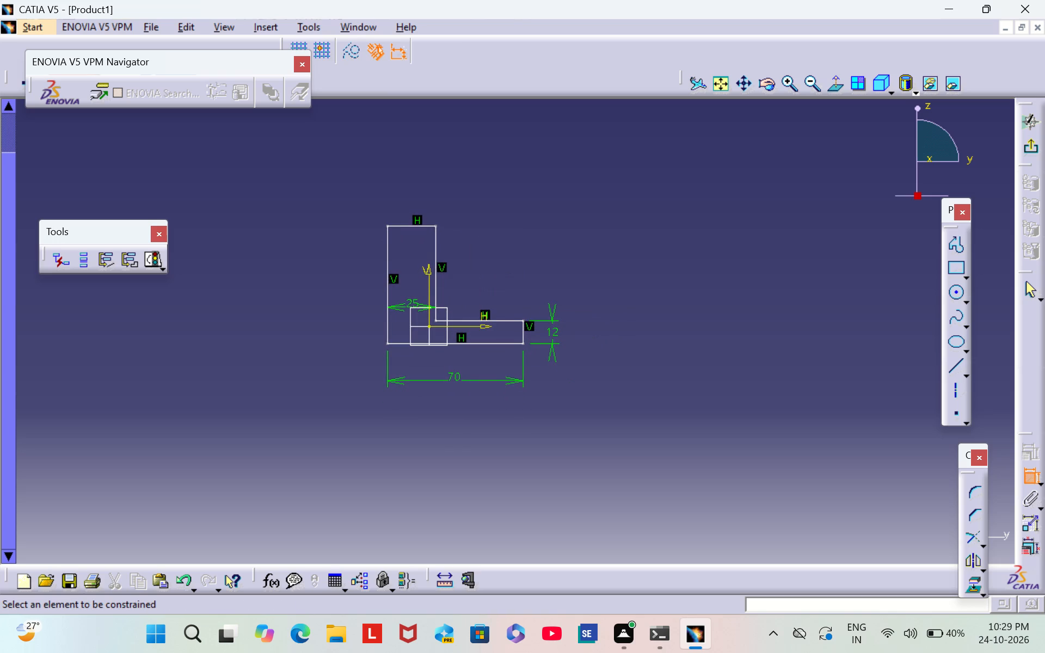
click(953, 298)
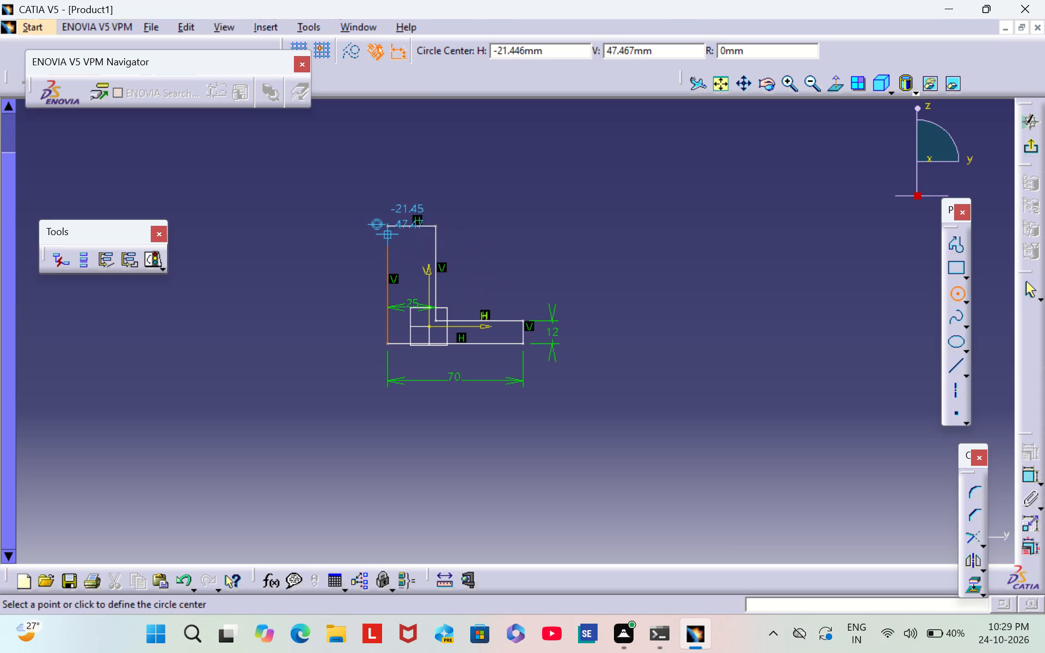
click(388, 225)
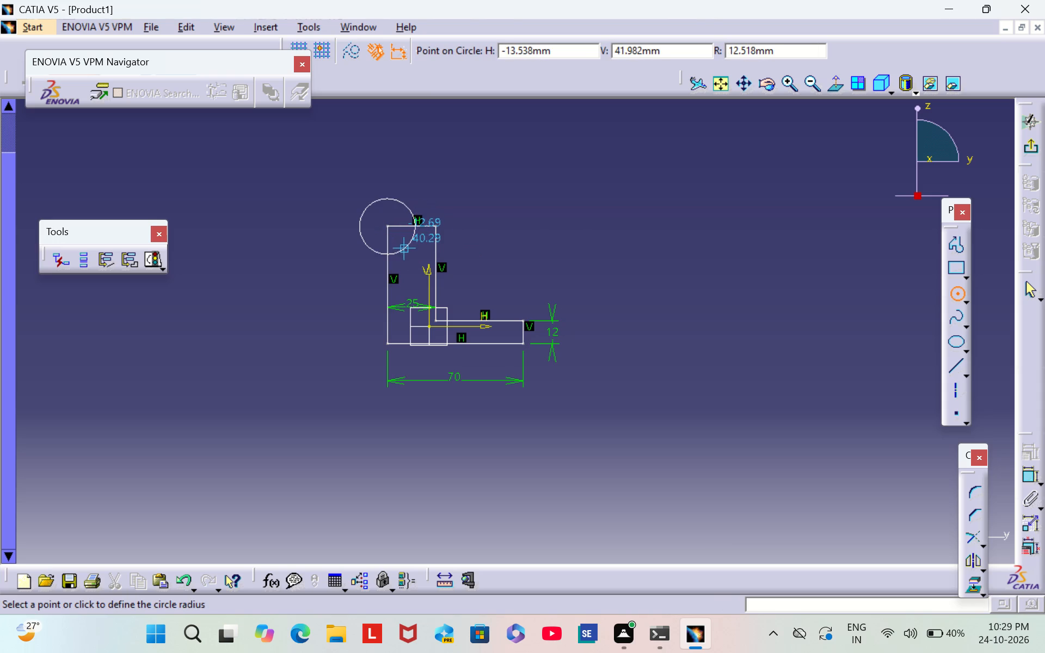
click(407, 251)
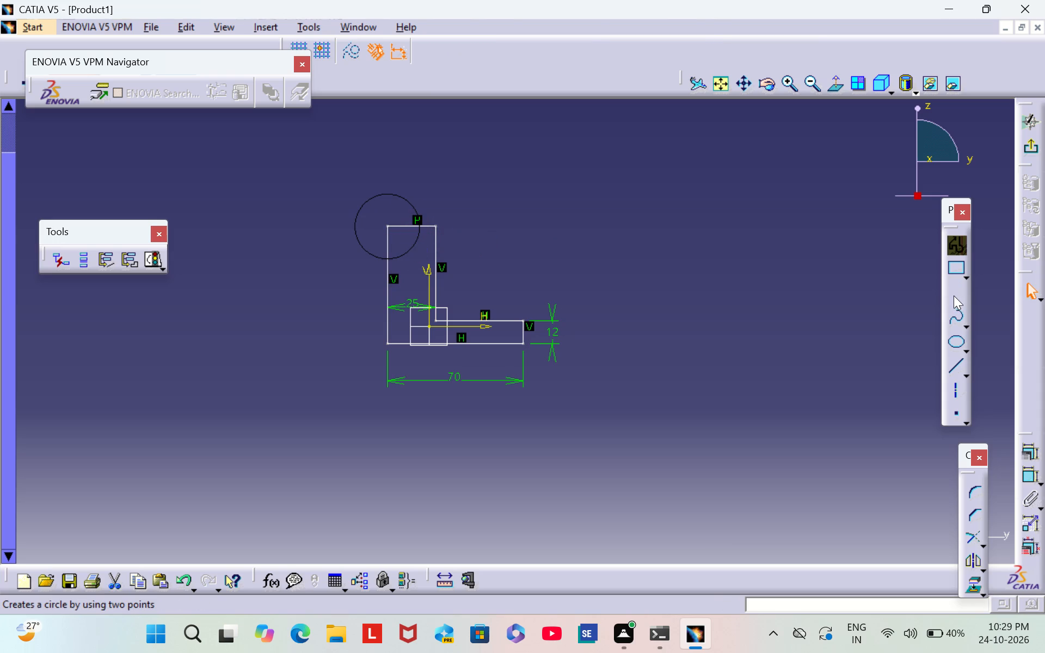
click(954, 295)
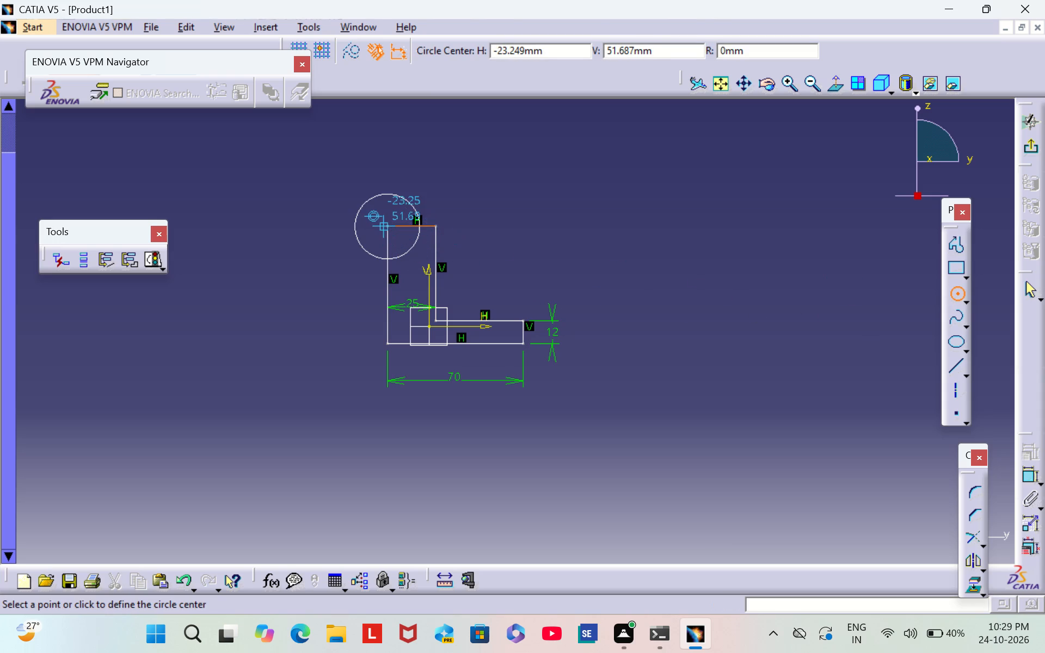
click(388, 225)
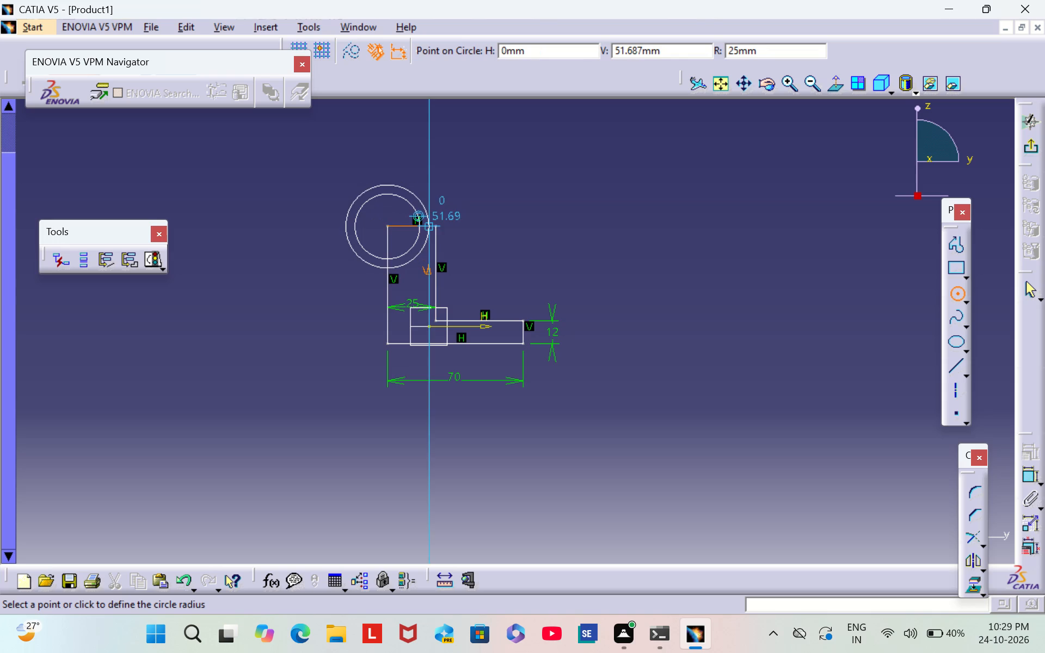
click(428, 226)
click(608, 245)
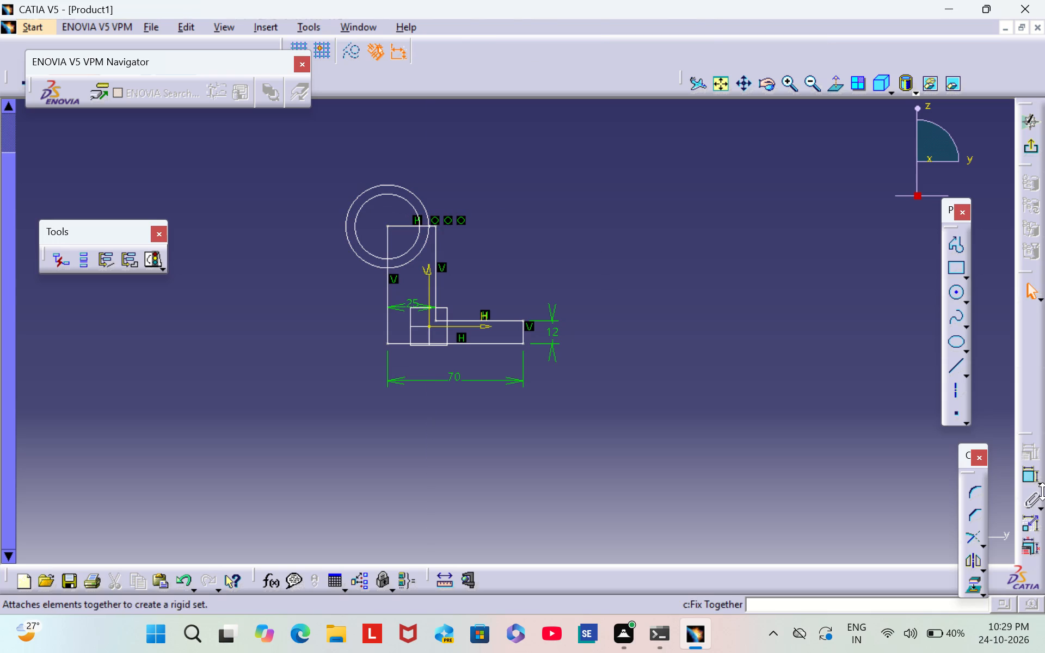
Dimension the diameter of the larger concentric circle.
click(1029, 476)
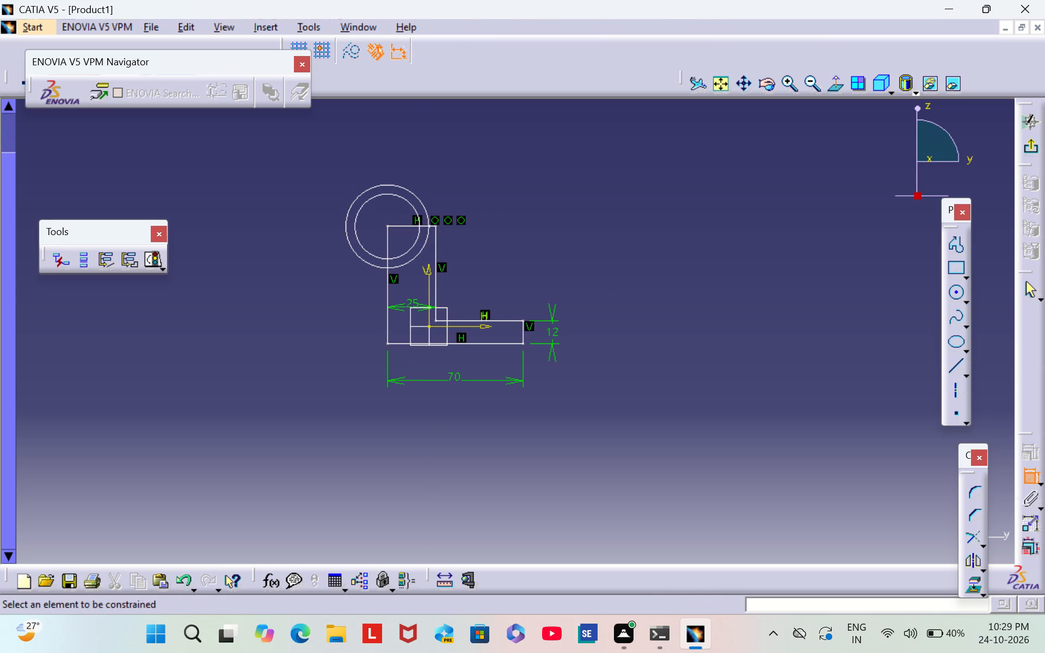
click(422, 202)
click(489, 168)
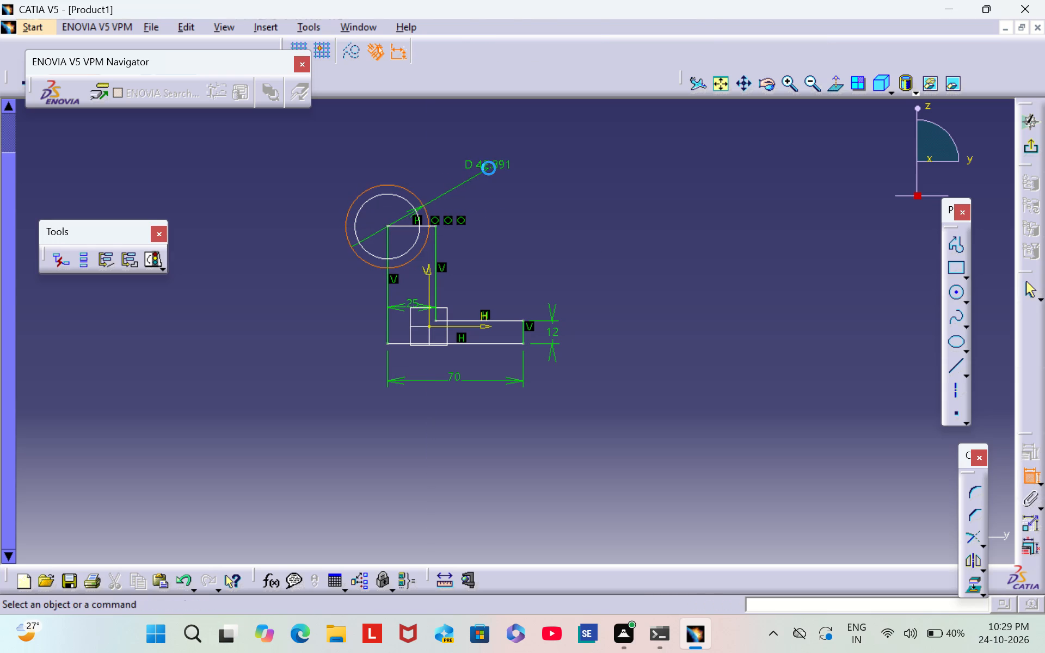
click(703, 300)
Dimension the smaller concentric circle and set its diameter to 30 mm.
click(1021, 477)
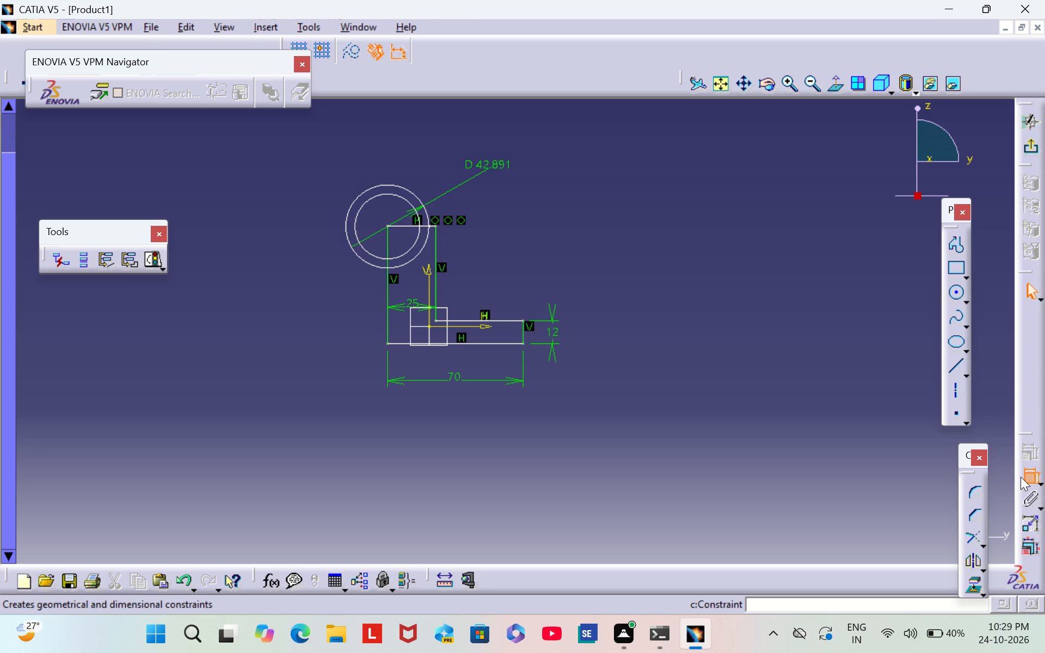
click(360, 204)
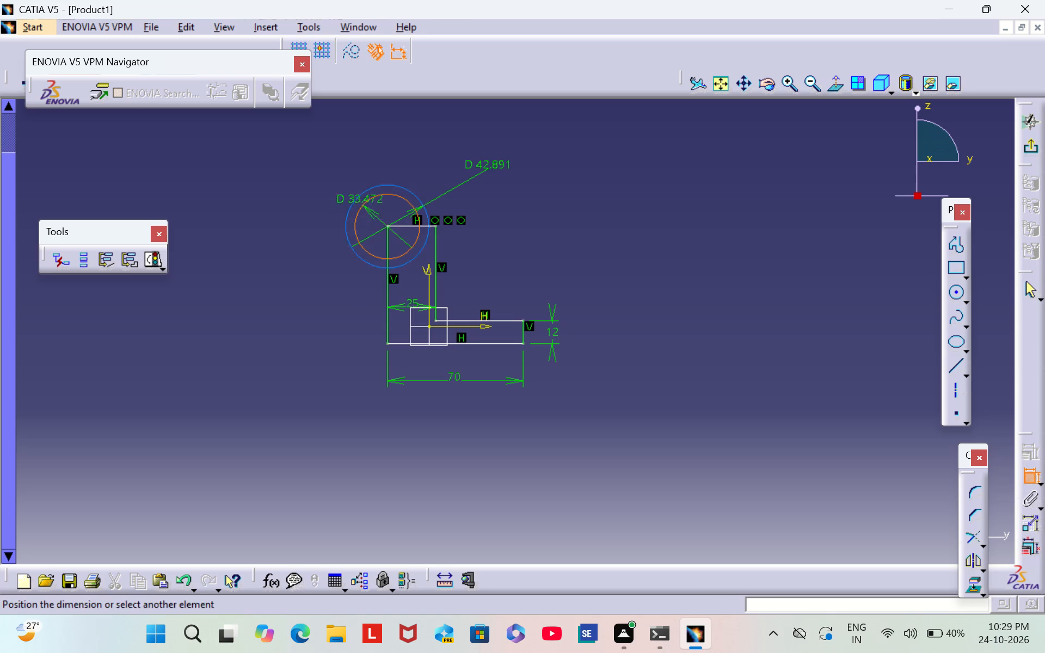
click(266, 251)
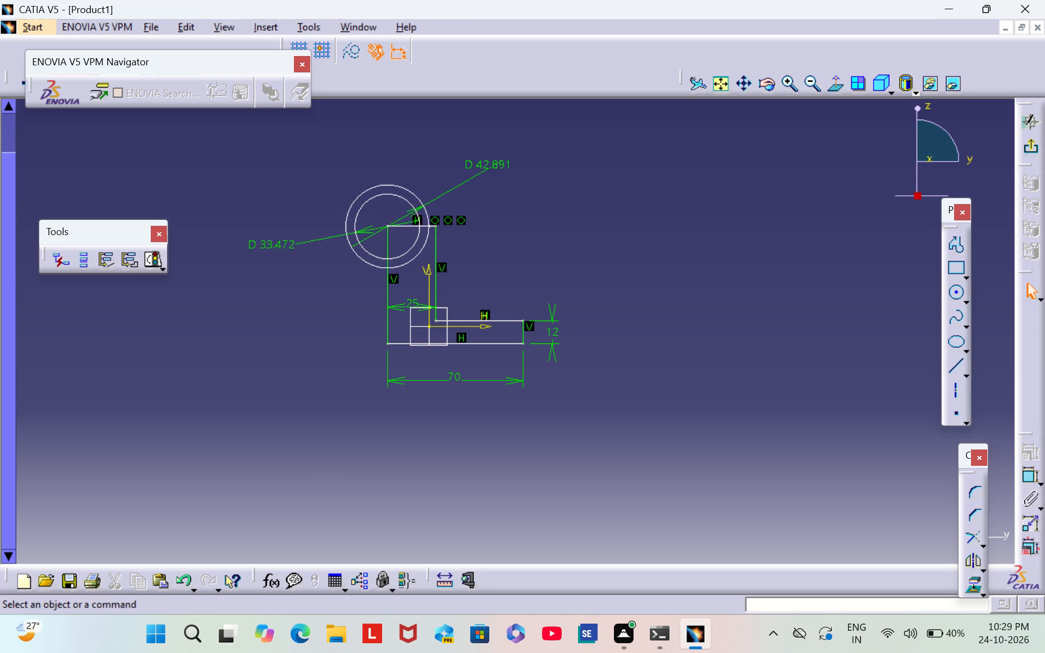
double_click(272, 246)
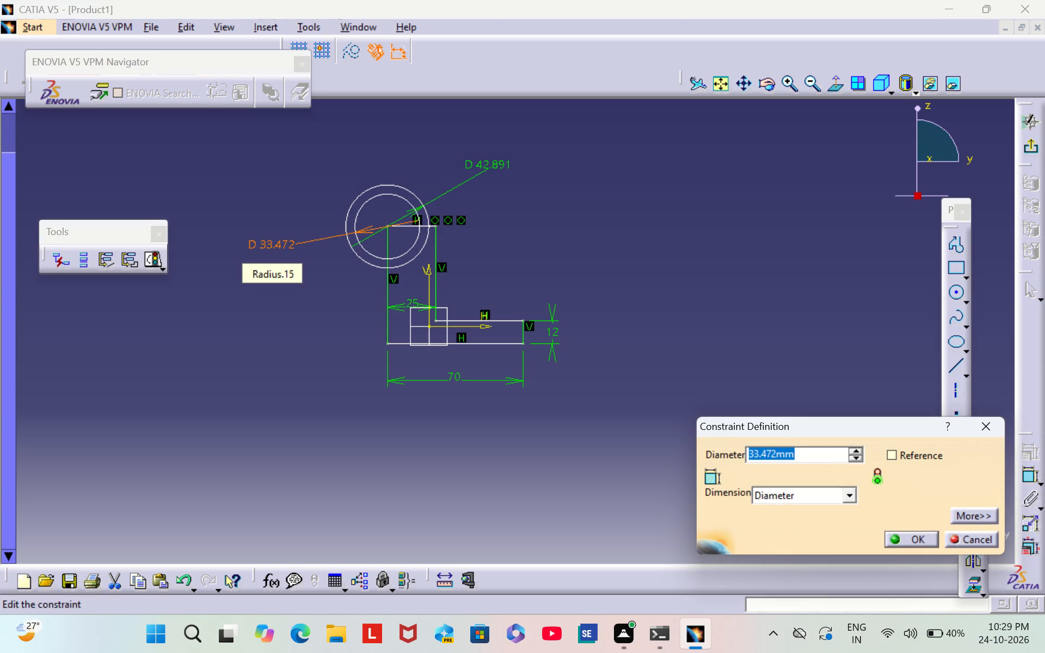
key(BackSpace)
text(30)
key(Return)
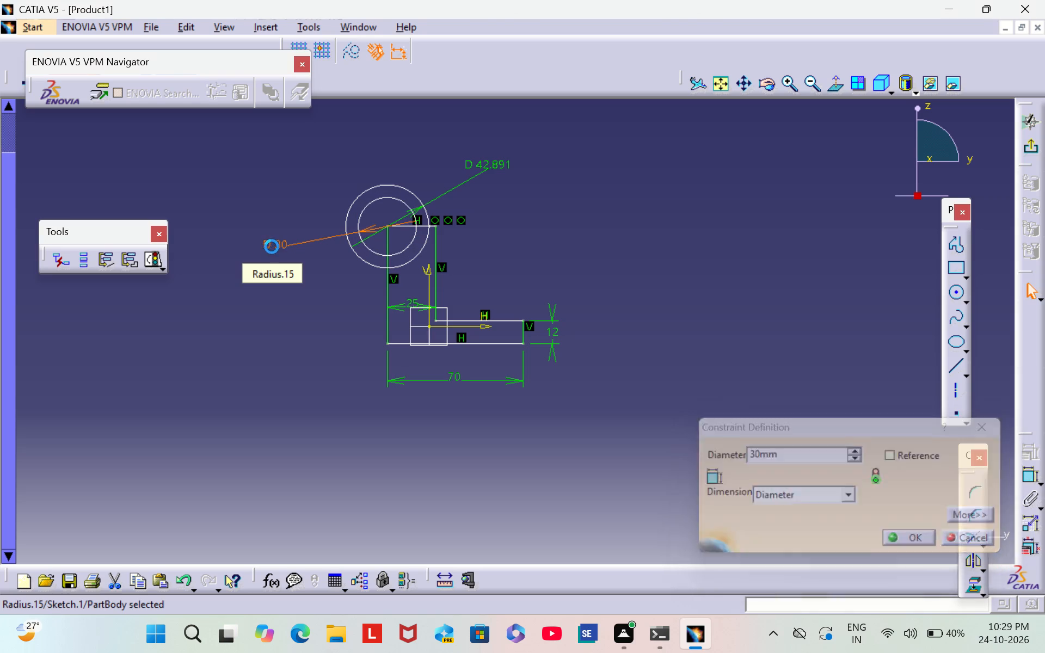
click(623, 243)
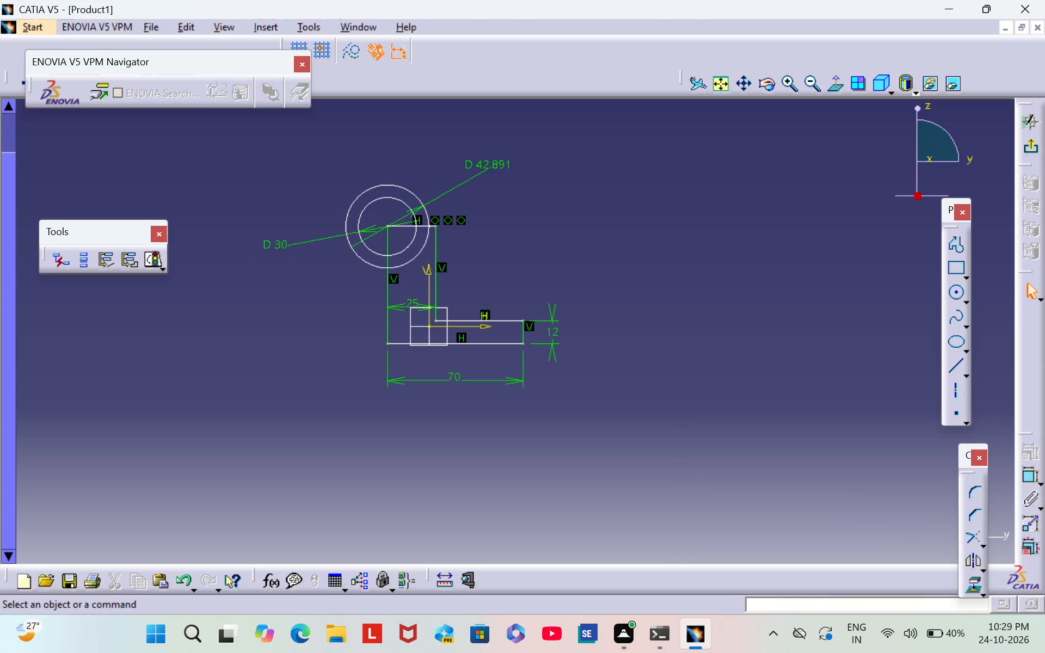
Switch the larger circle's dimension from diameter to radius and set it to 25 mm.
double_click(485, 167)
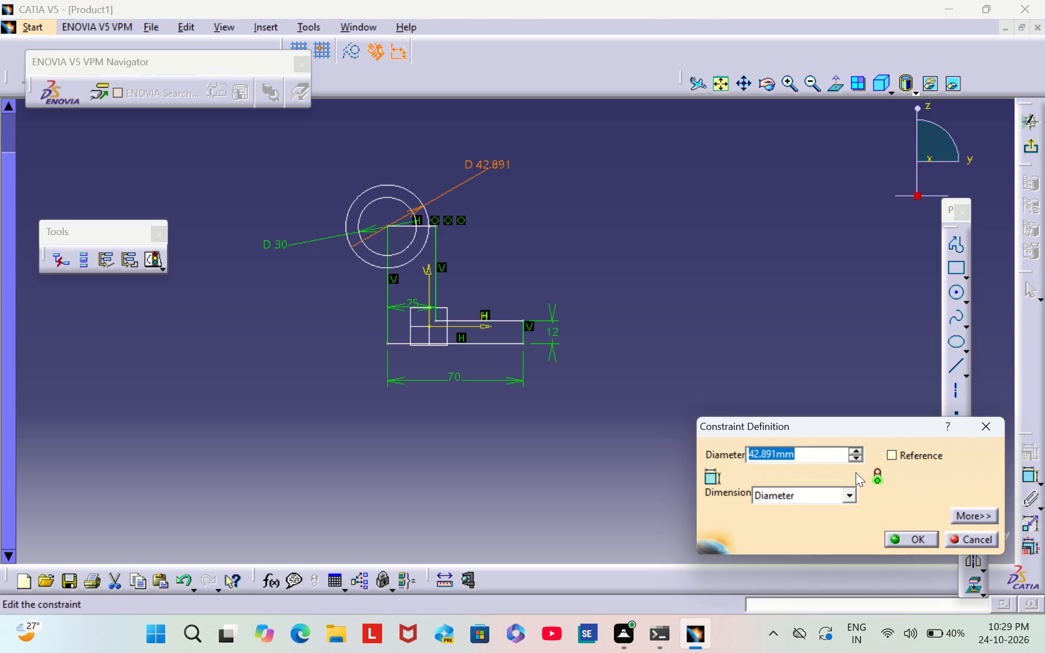
click(847, 496)
click(772, 509)
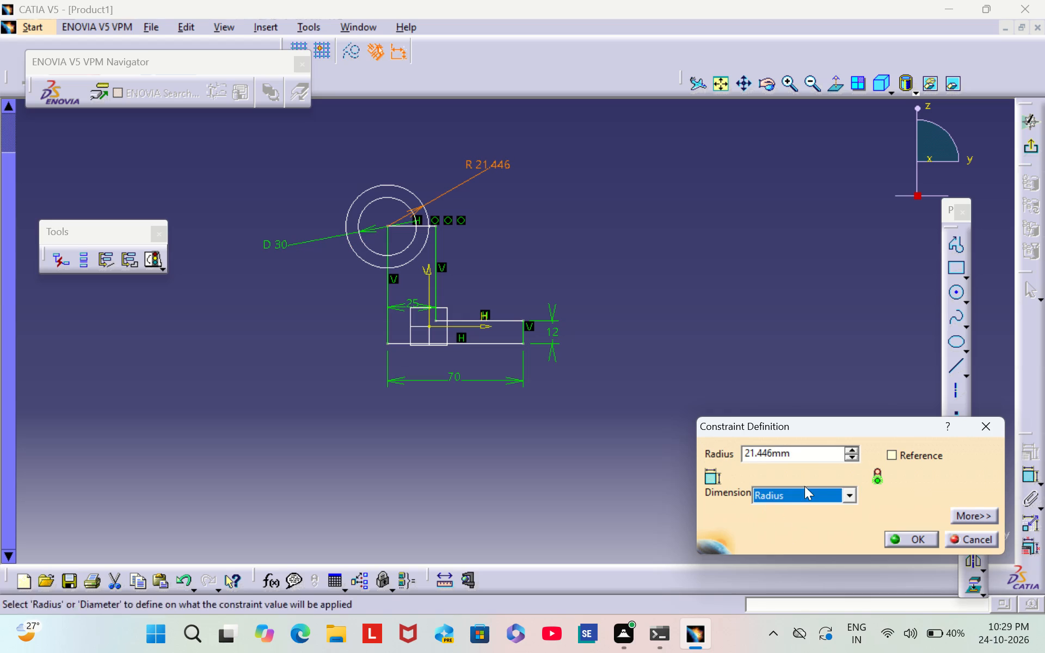
click(805, 454)
key(BackSpace)
key(BackSpace)
key(BackSpace)
key(BackSpace)
key(BackSpace)
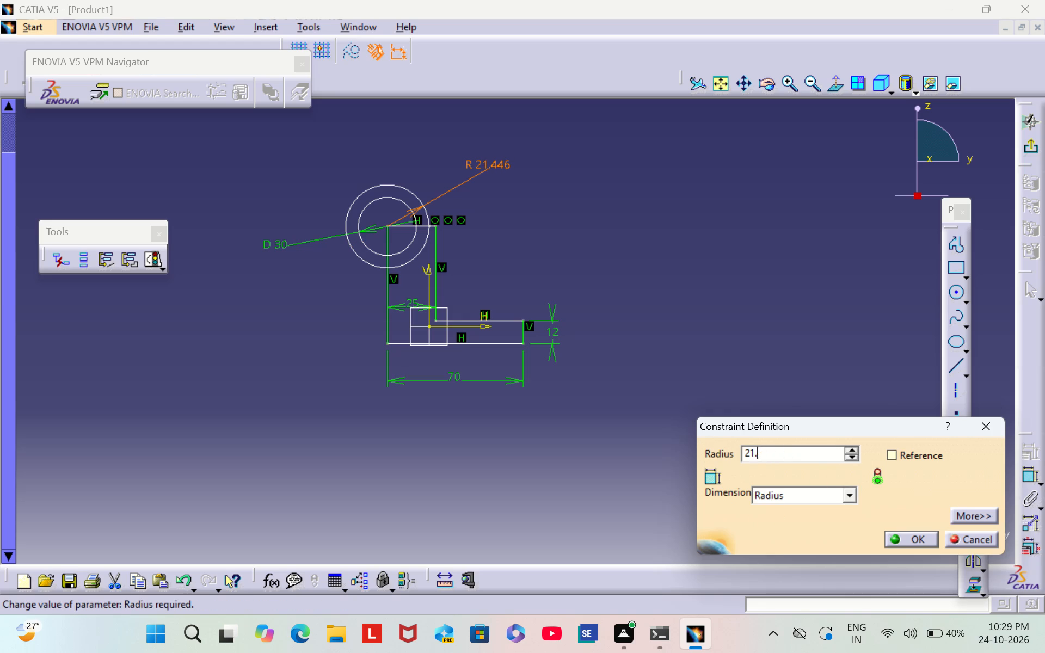
key(BackSpace)
key(BackSpace)
key(BackSpace)
text(25)
key(Return)
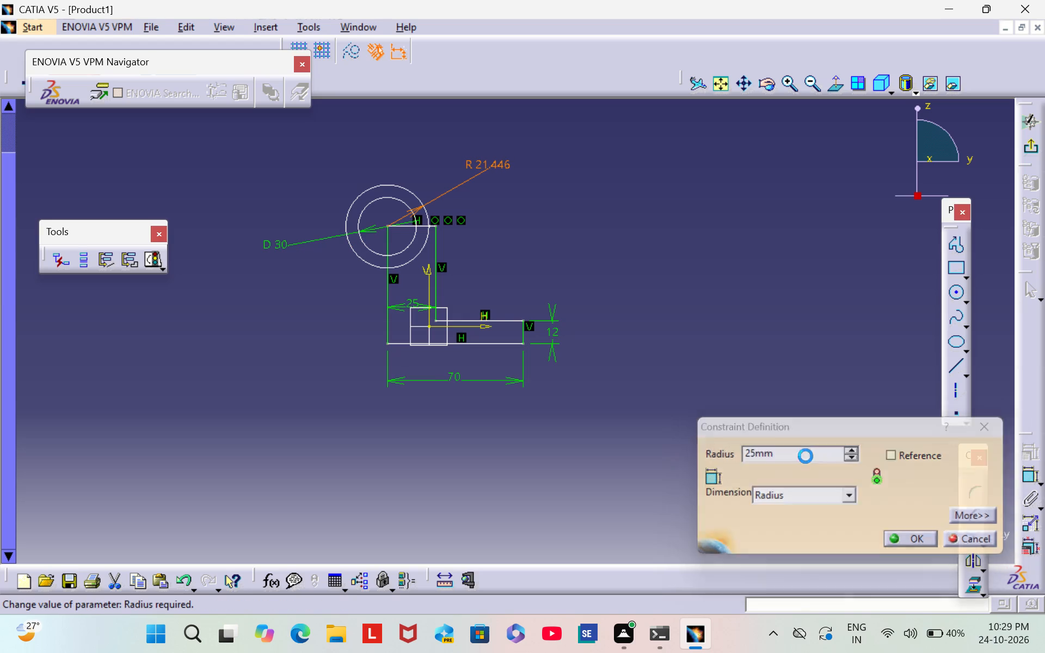
click(566, 268)
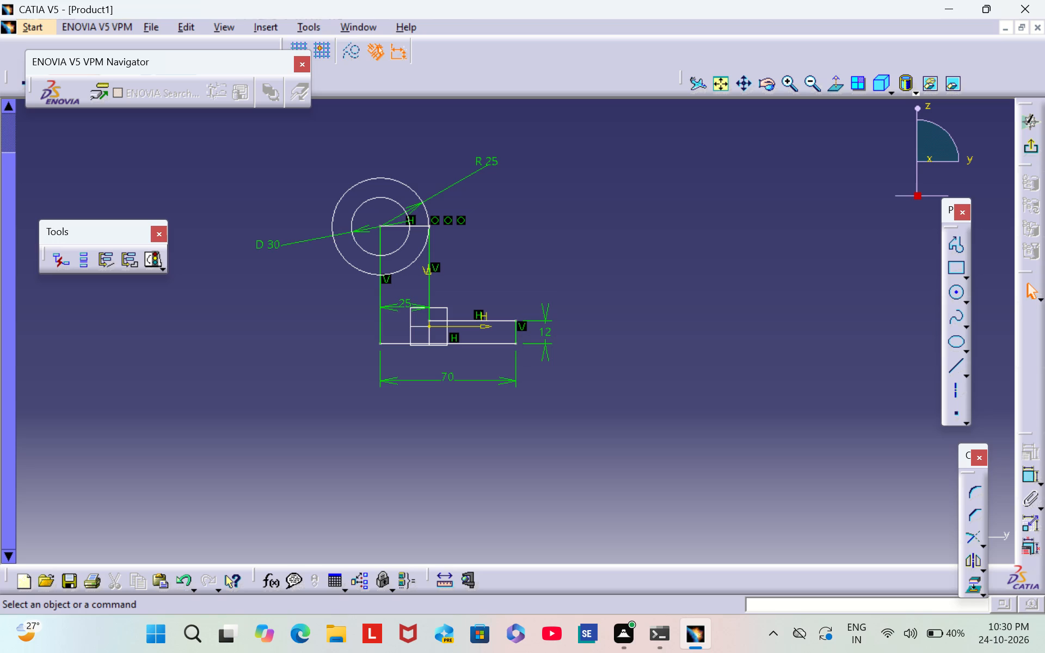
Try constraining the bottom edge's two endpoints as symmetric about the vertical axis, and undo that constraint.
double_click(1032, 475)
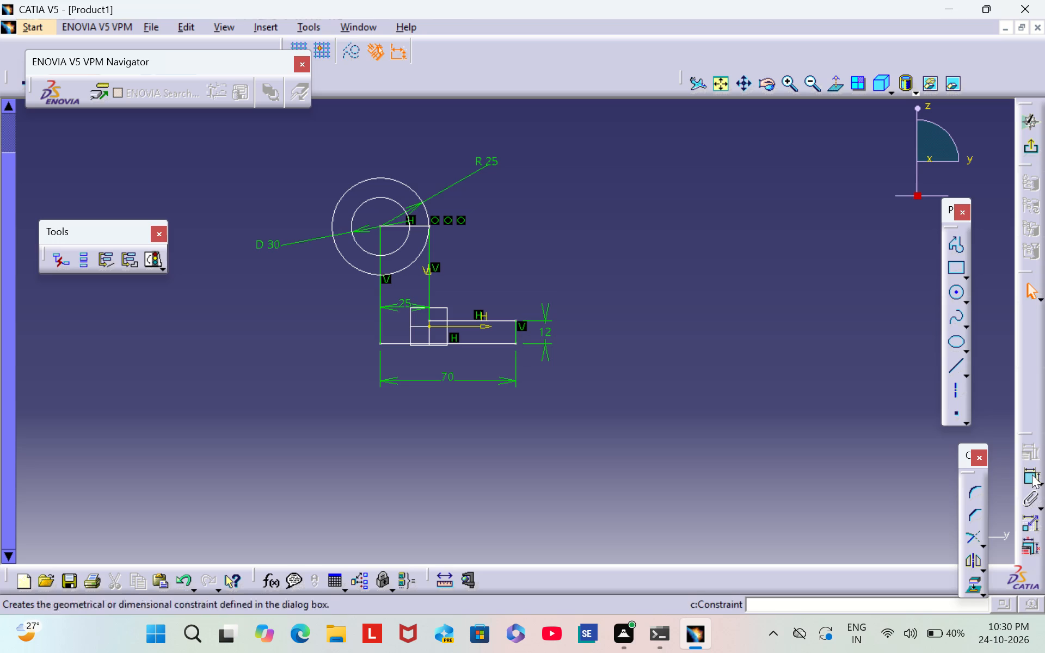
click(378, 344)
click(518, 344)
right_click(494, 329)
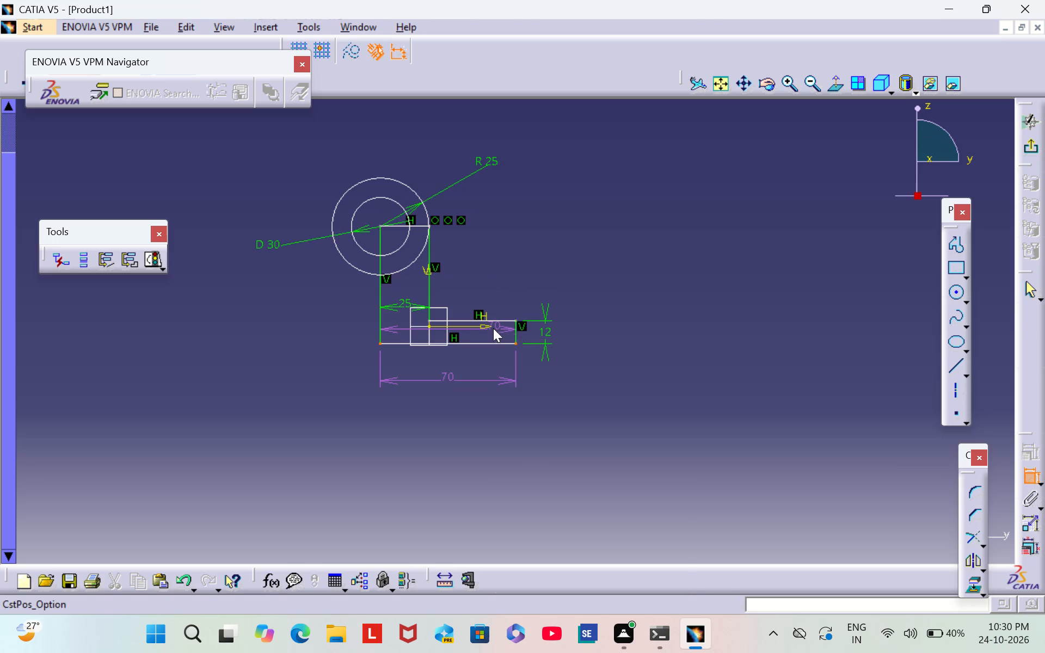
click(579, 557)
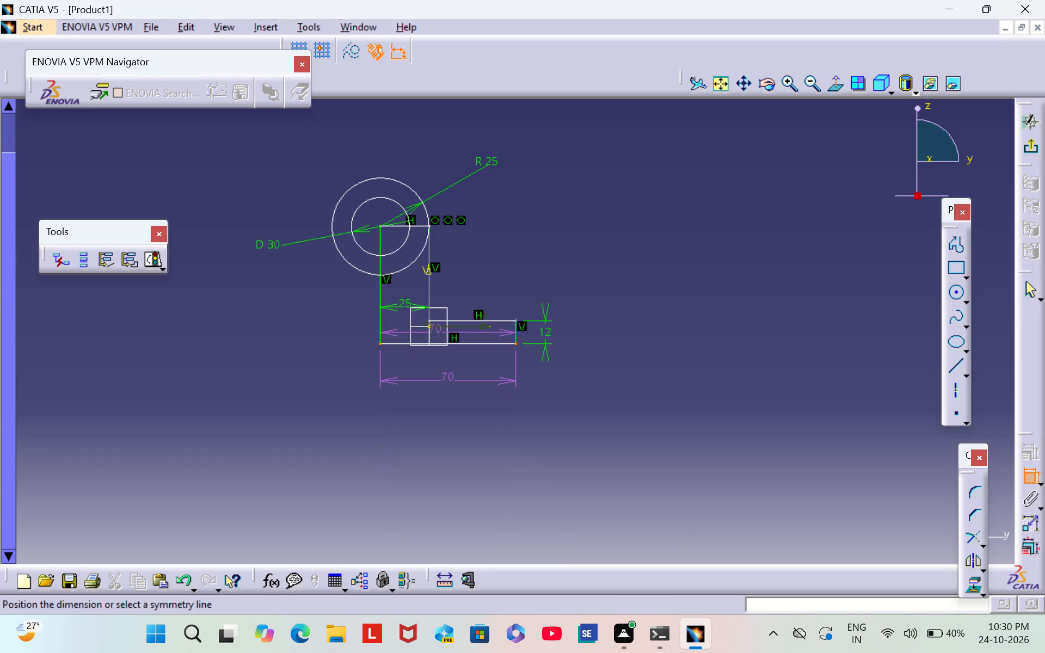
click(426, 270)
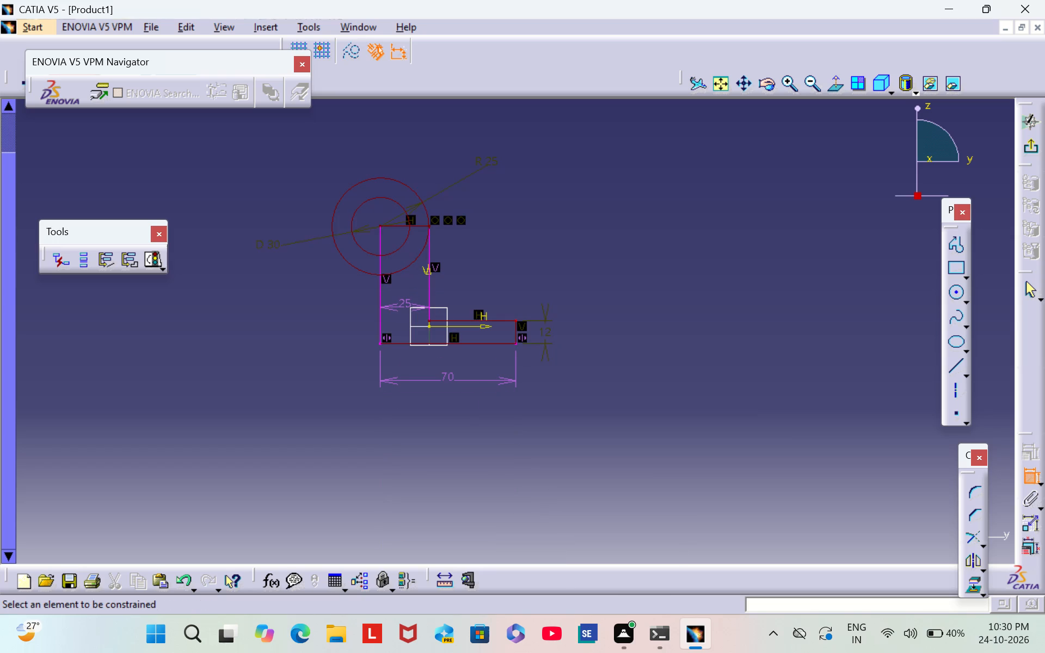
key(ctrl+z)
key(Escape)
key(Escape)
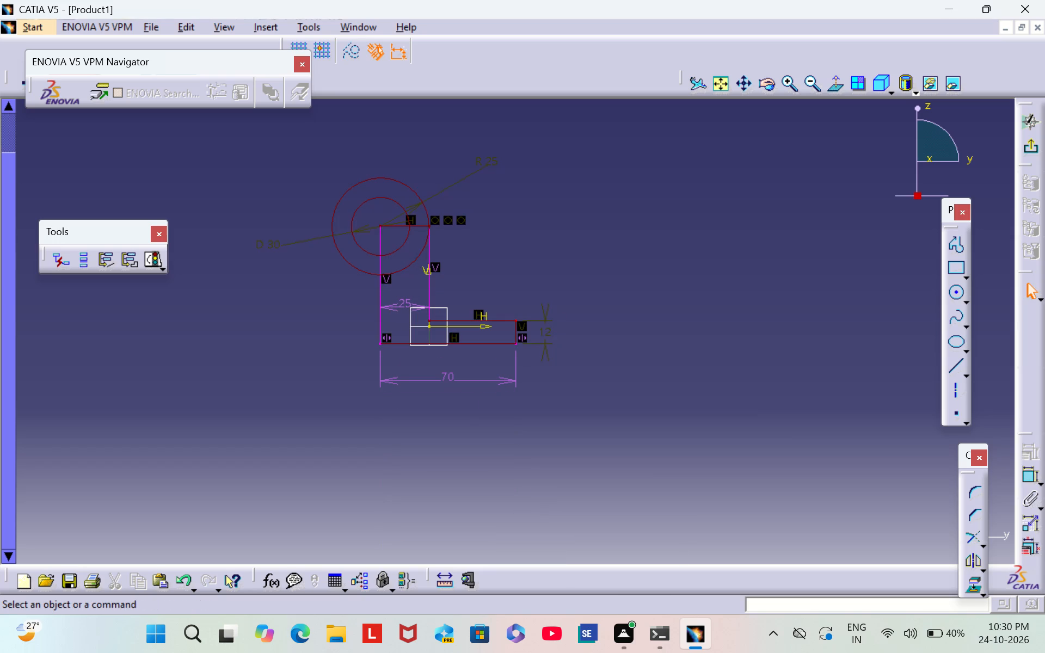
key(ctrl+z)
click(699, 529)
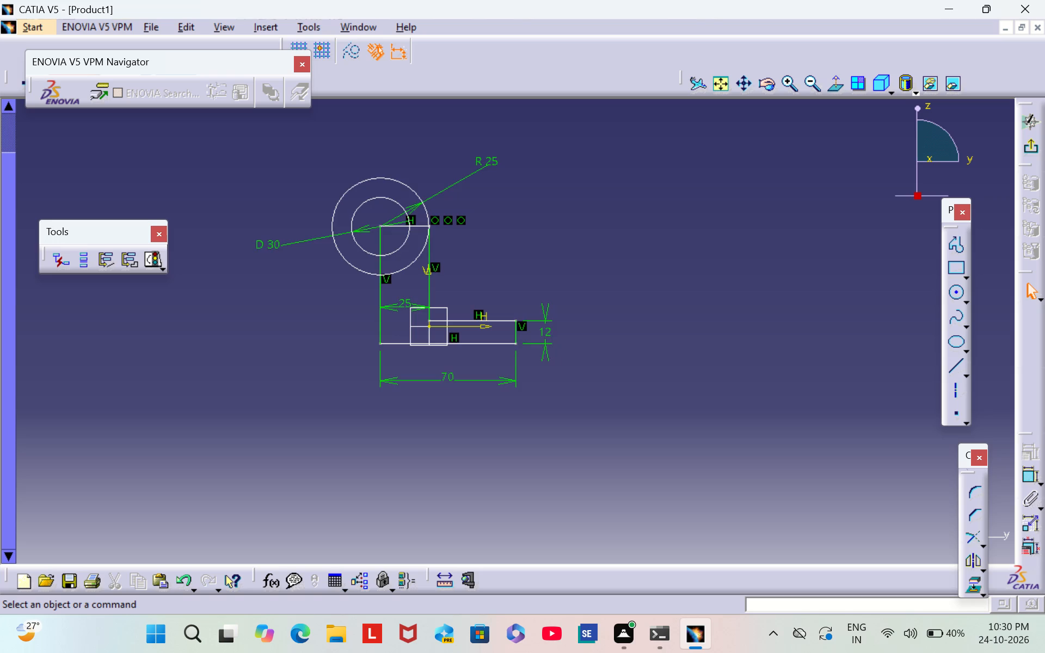
Constrain the two endpoints of the horizontal leg's short end edge as symmetric about the horizontal axis.
double_click(1029, 476)
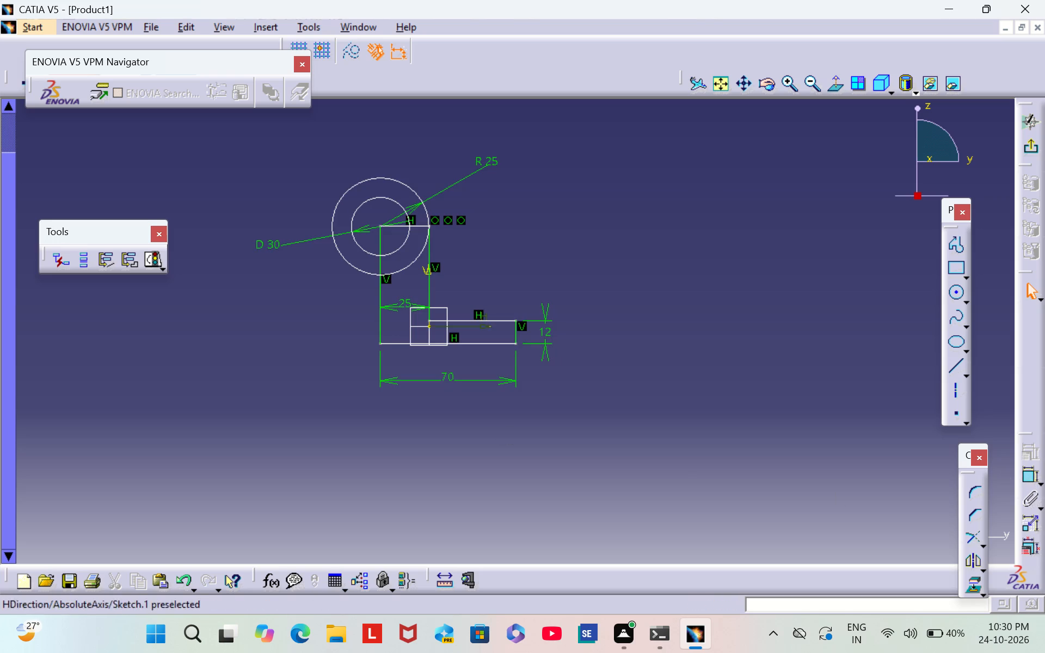
middle_drag(489, 296, 443, 332)
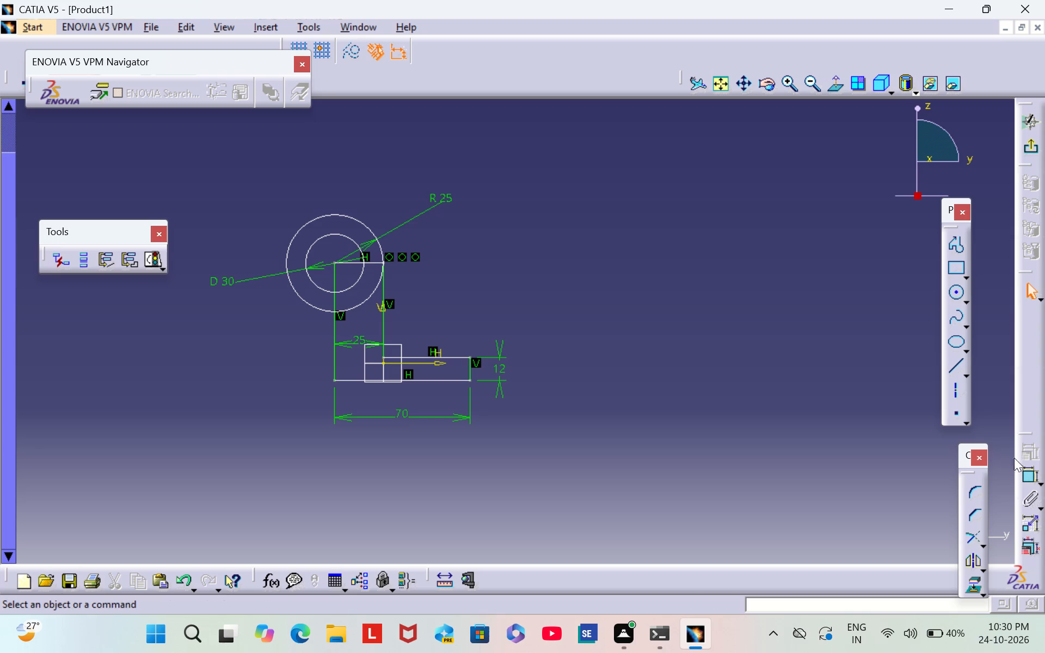
double_click(1025, 473)
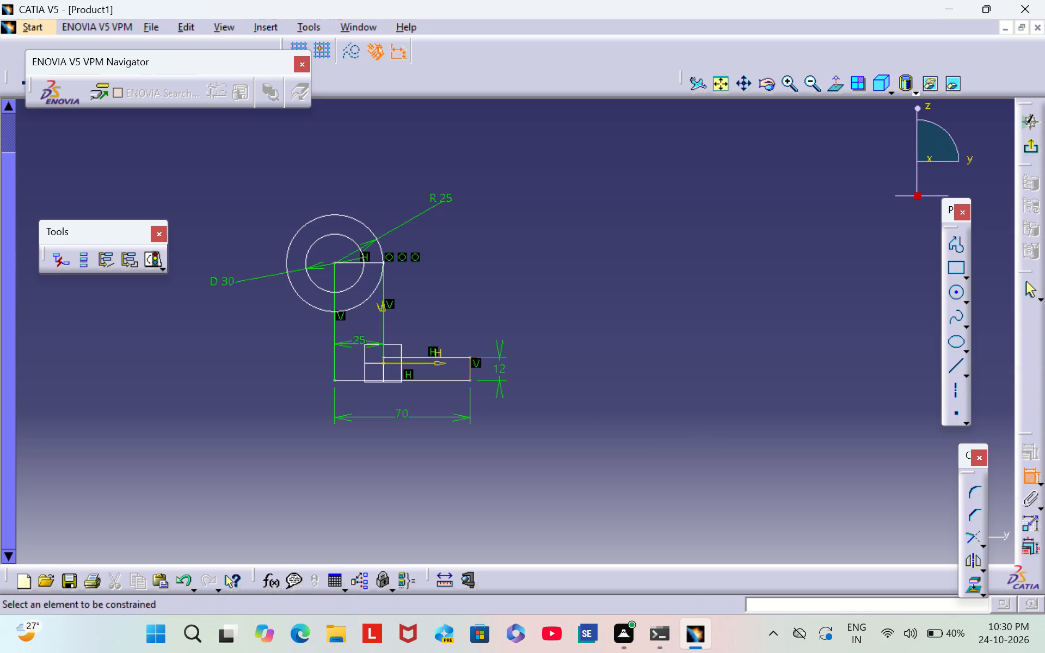
click(470, 358)
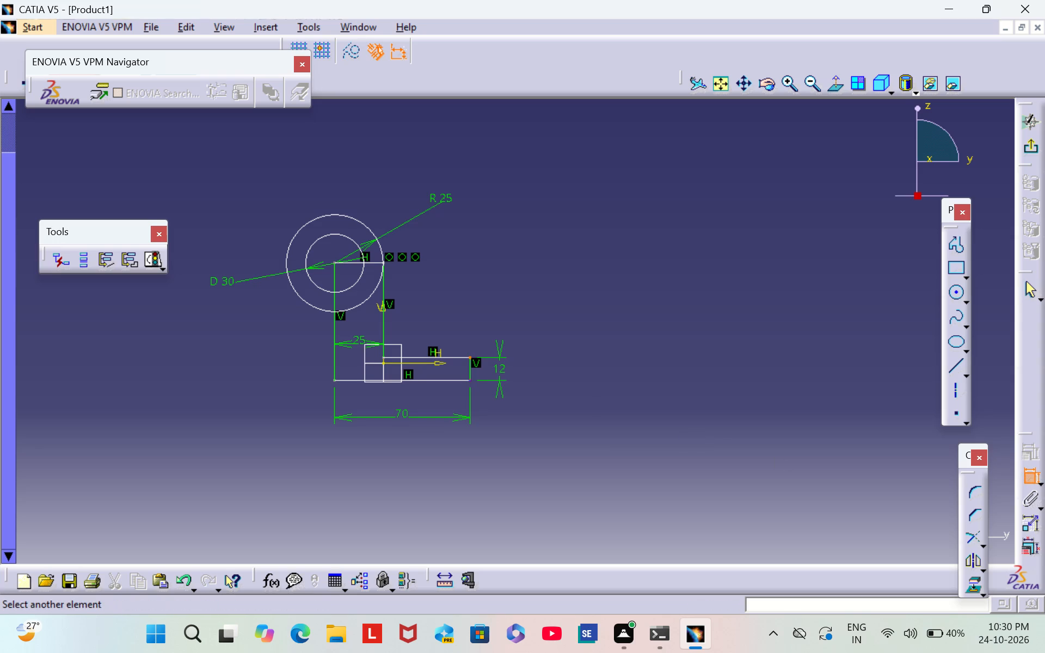
click(469, 379)
right_click(467, 360)
click(534, 318)
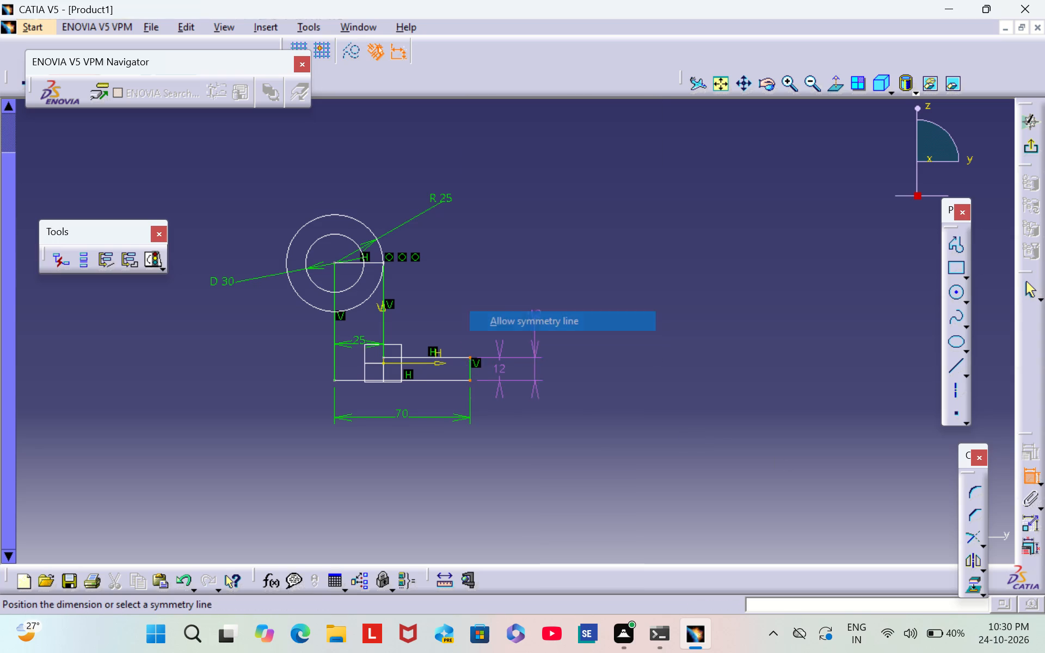
click(439, 364)
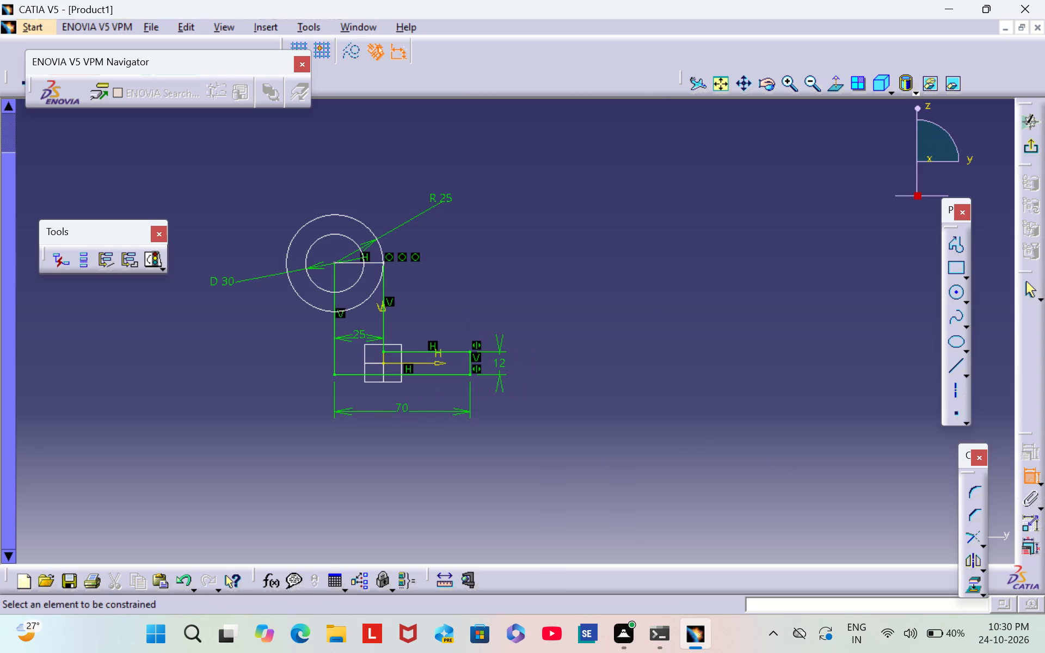
click(554, 409)
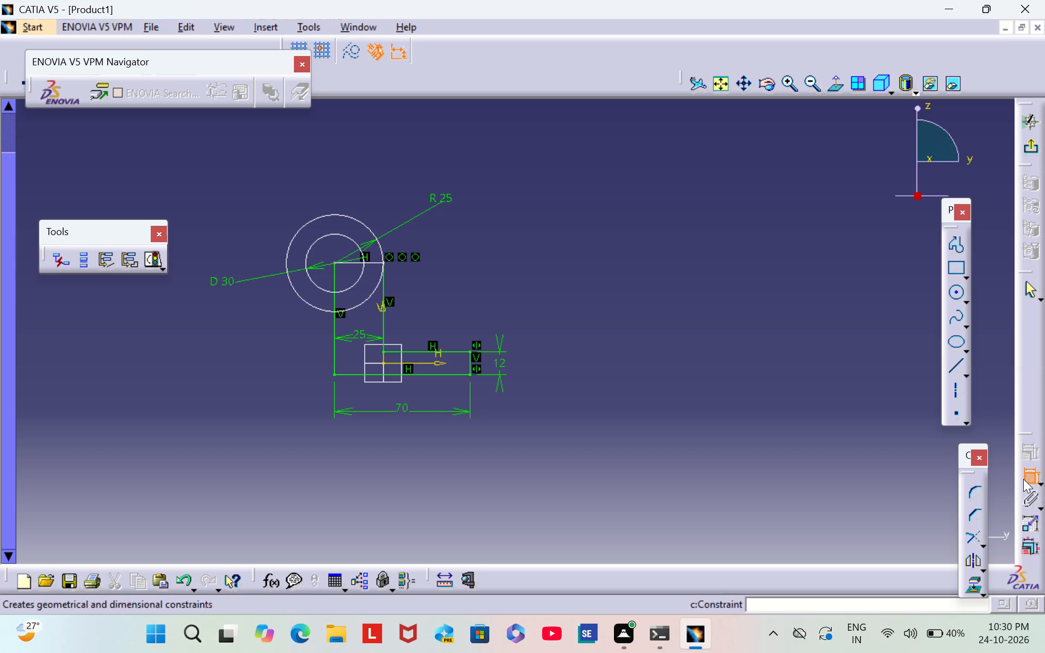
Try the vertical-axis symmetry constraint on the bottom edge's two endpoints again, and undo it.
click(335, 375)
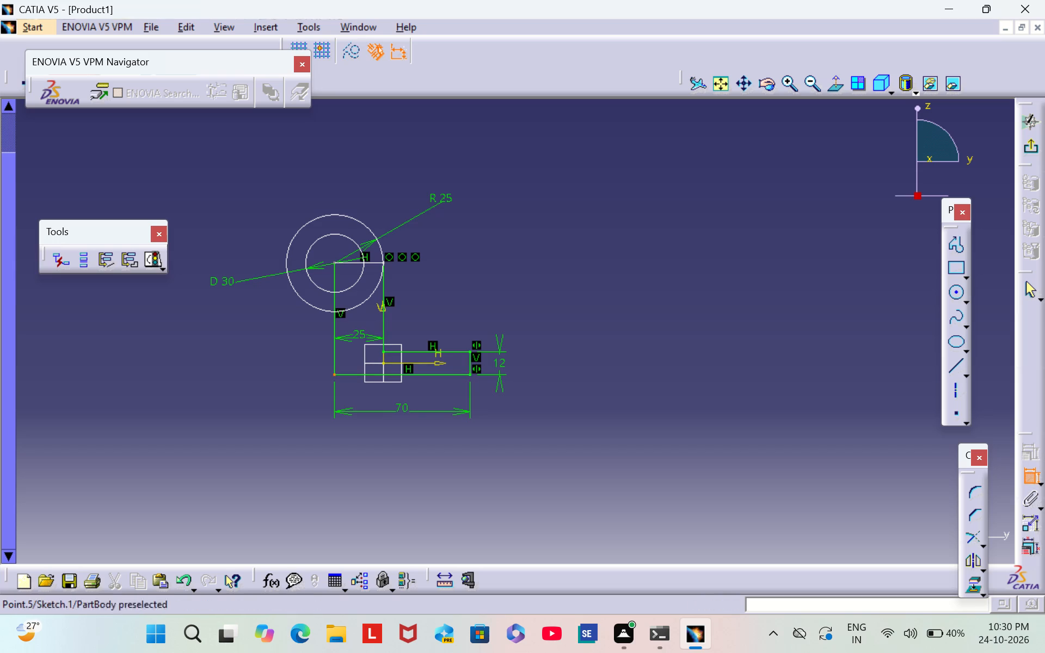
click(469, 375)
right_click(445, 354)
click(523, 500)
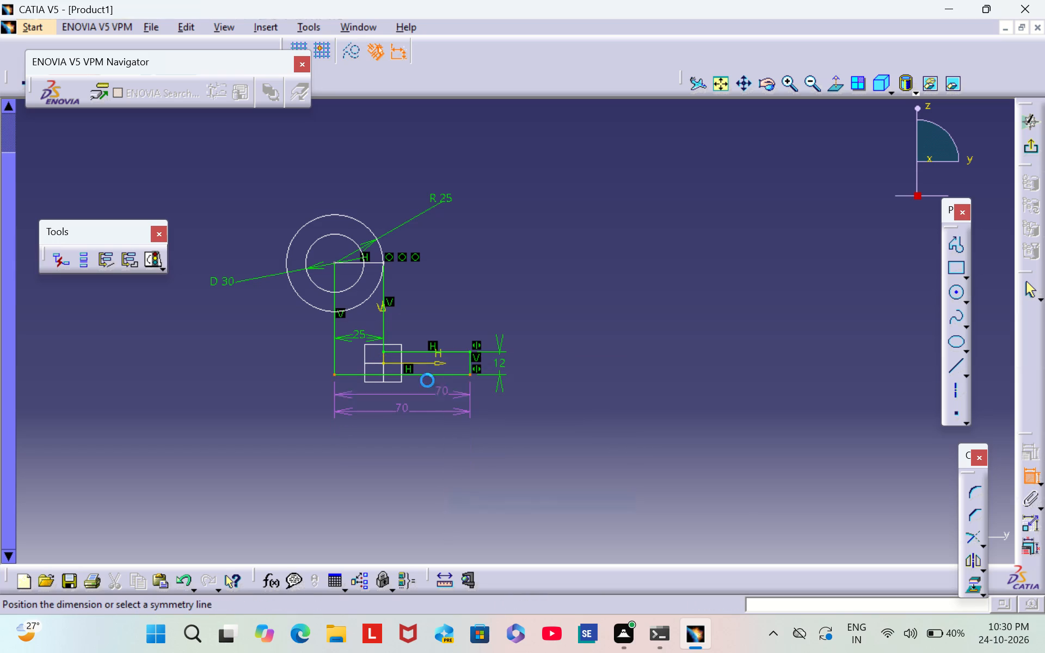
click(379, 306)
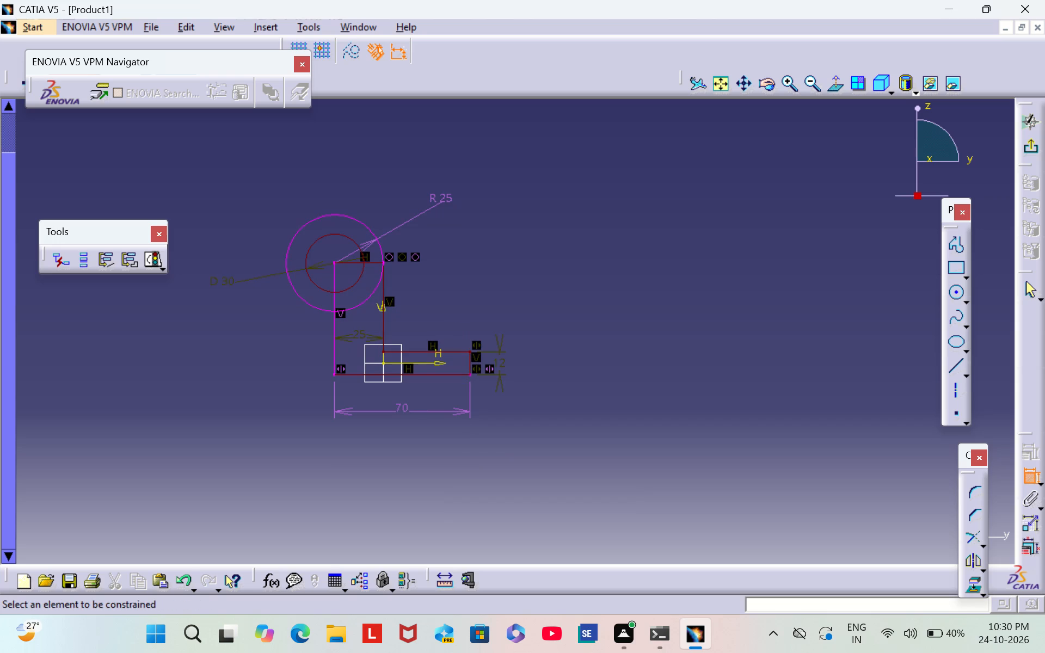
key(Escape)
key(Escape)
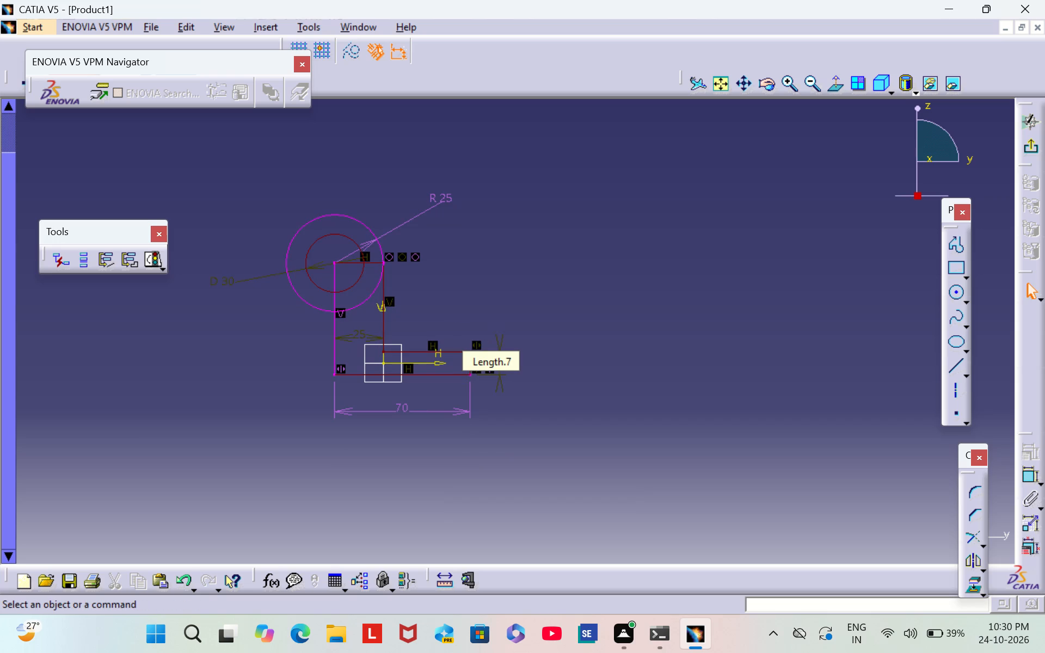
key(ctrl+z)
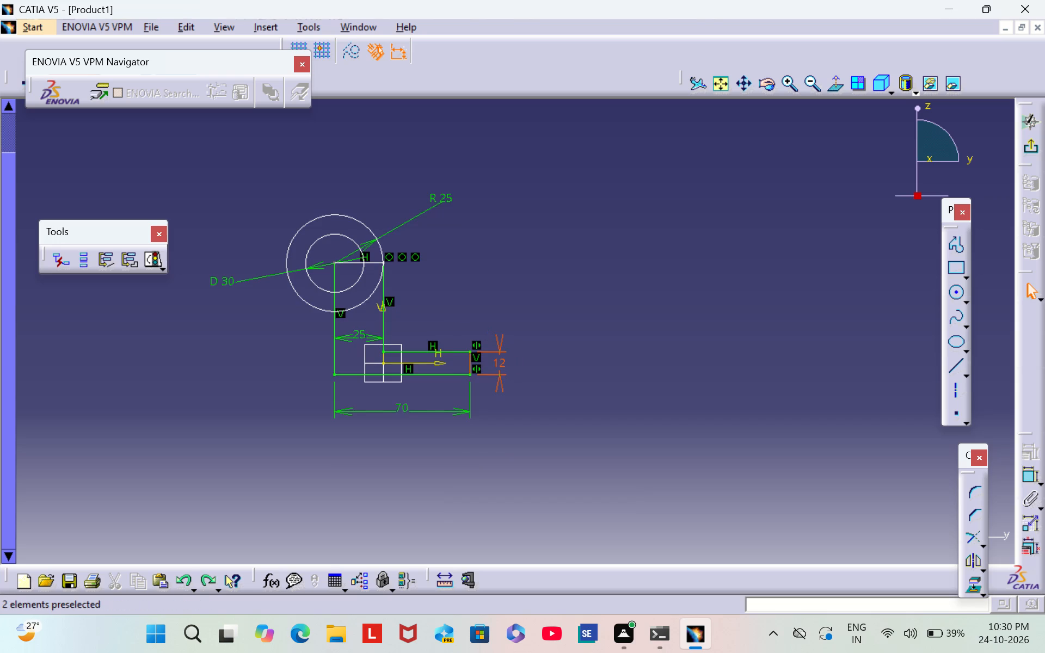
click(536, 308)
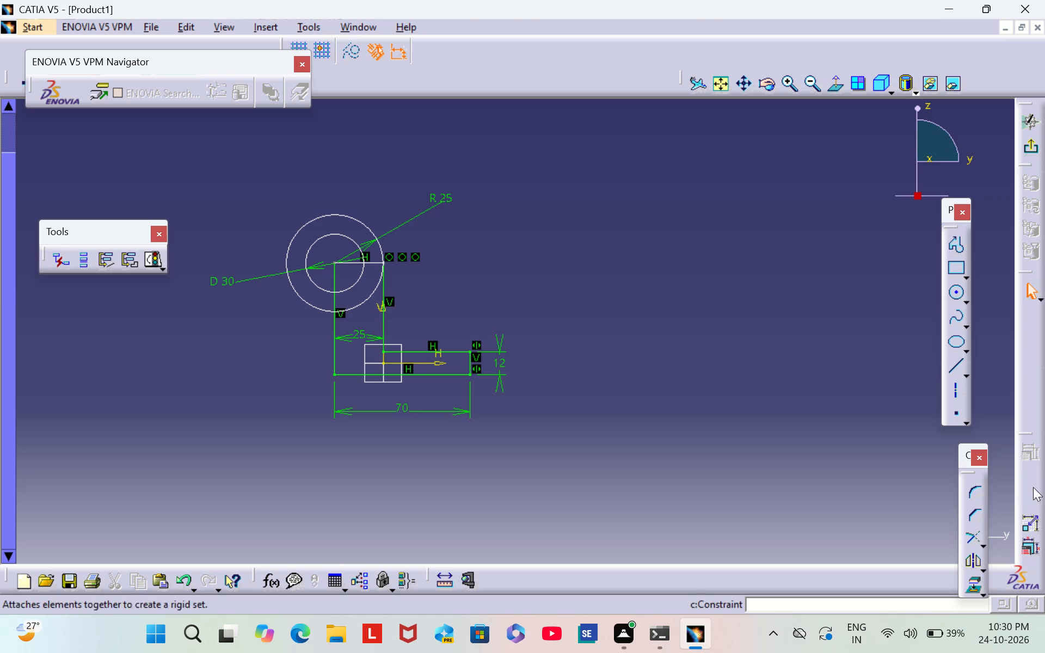
Undock the Constraint tools so they float over the sketch area.
double_click(1018, 474)
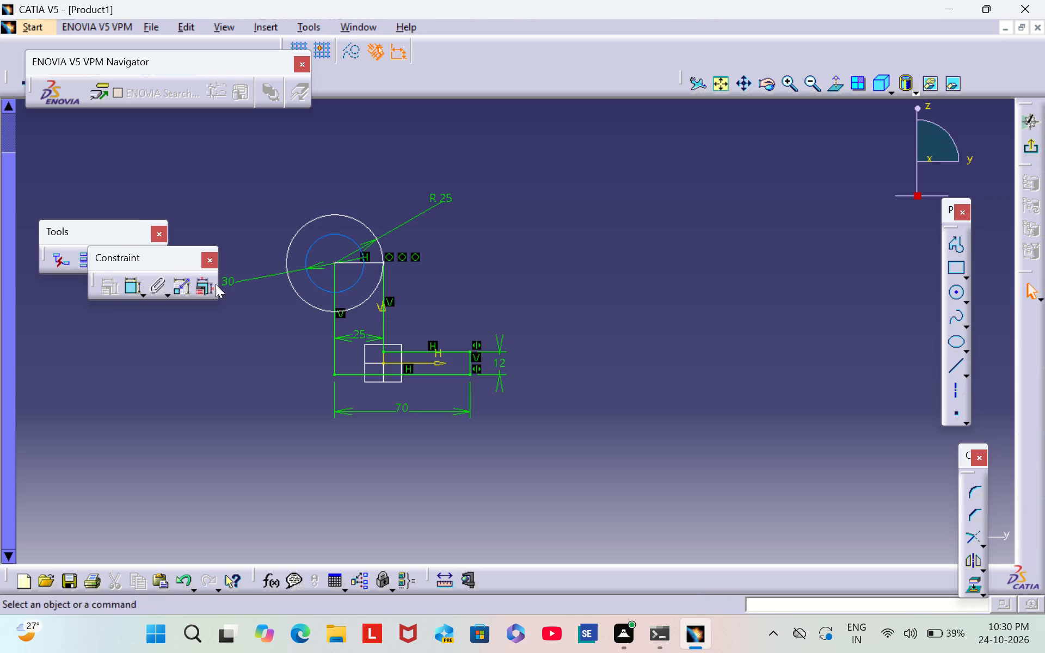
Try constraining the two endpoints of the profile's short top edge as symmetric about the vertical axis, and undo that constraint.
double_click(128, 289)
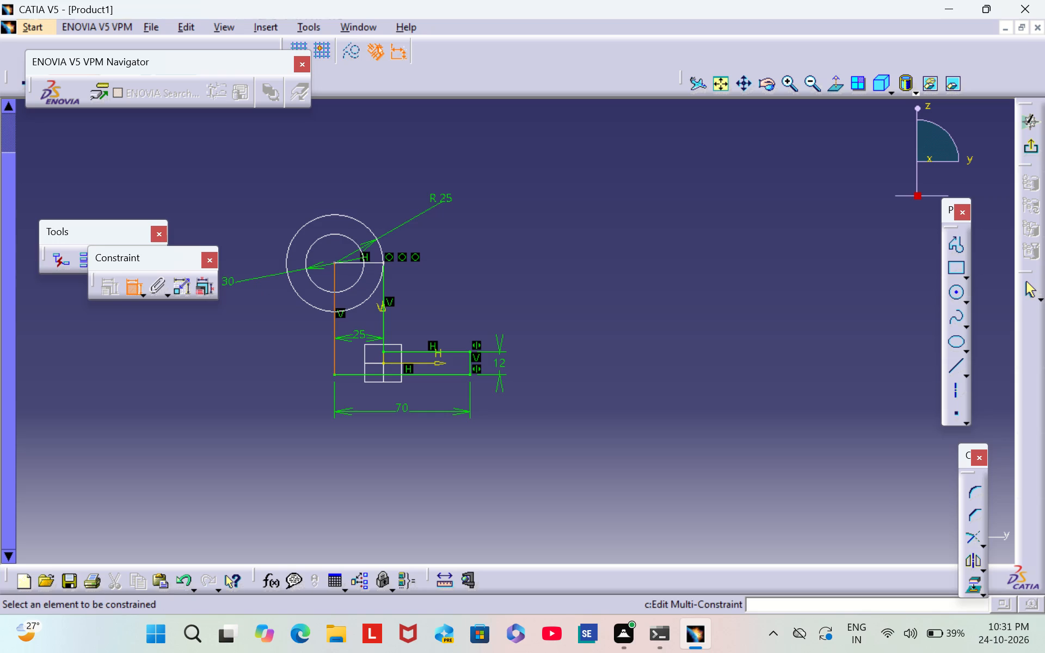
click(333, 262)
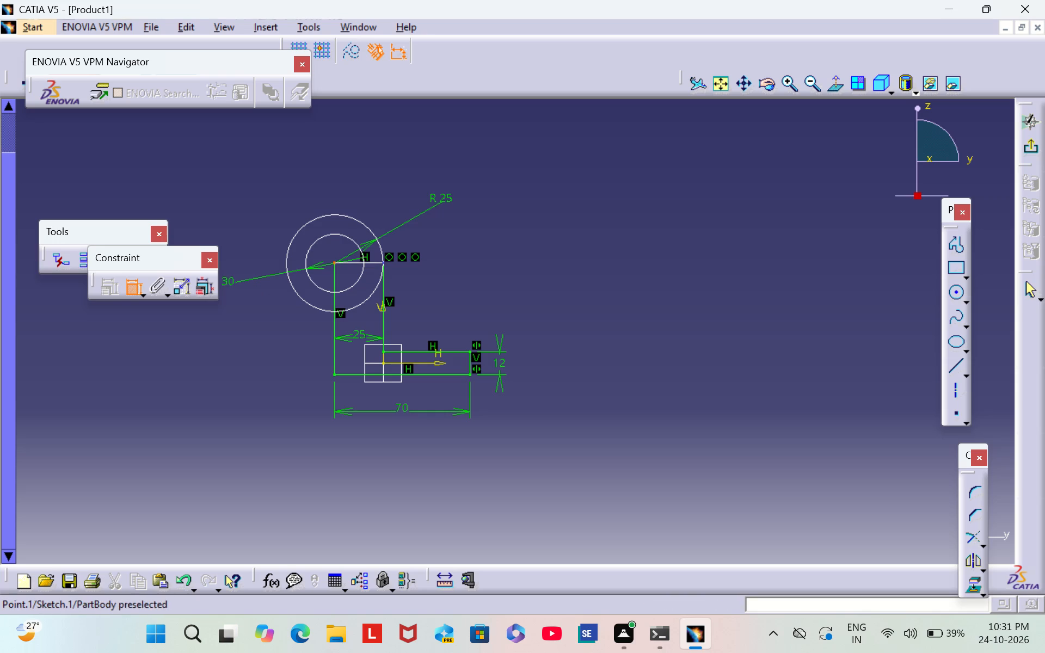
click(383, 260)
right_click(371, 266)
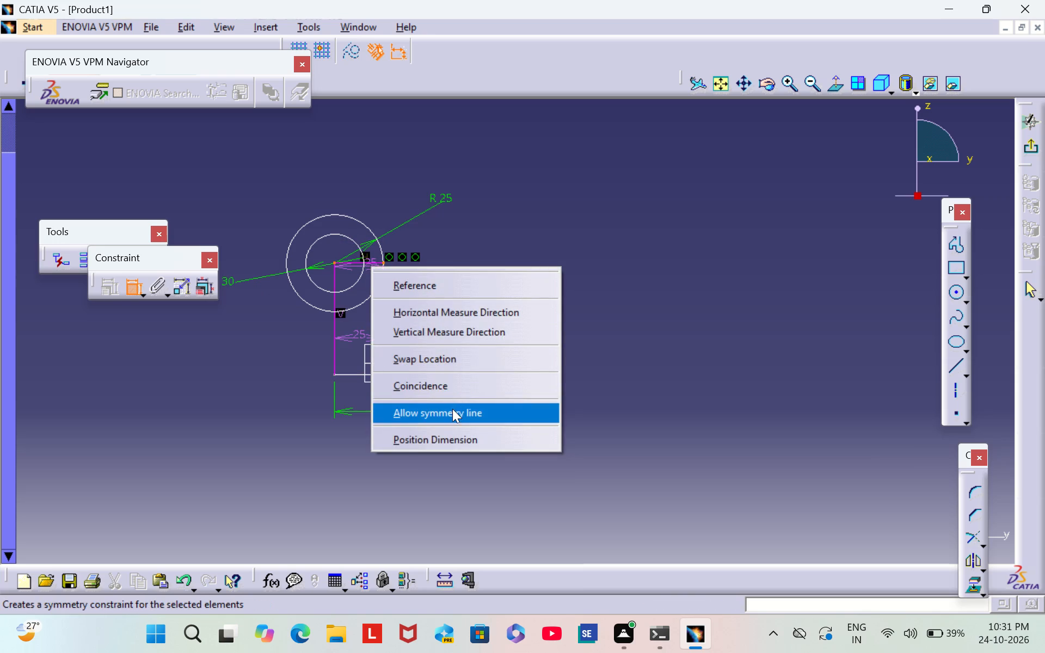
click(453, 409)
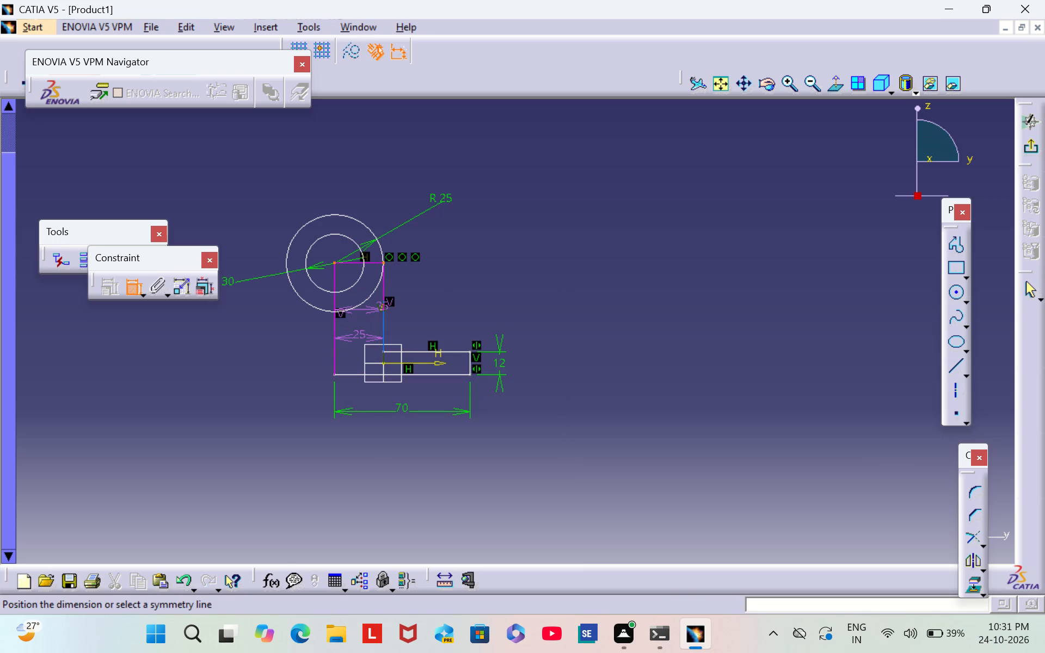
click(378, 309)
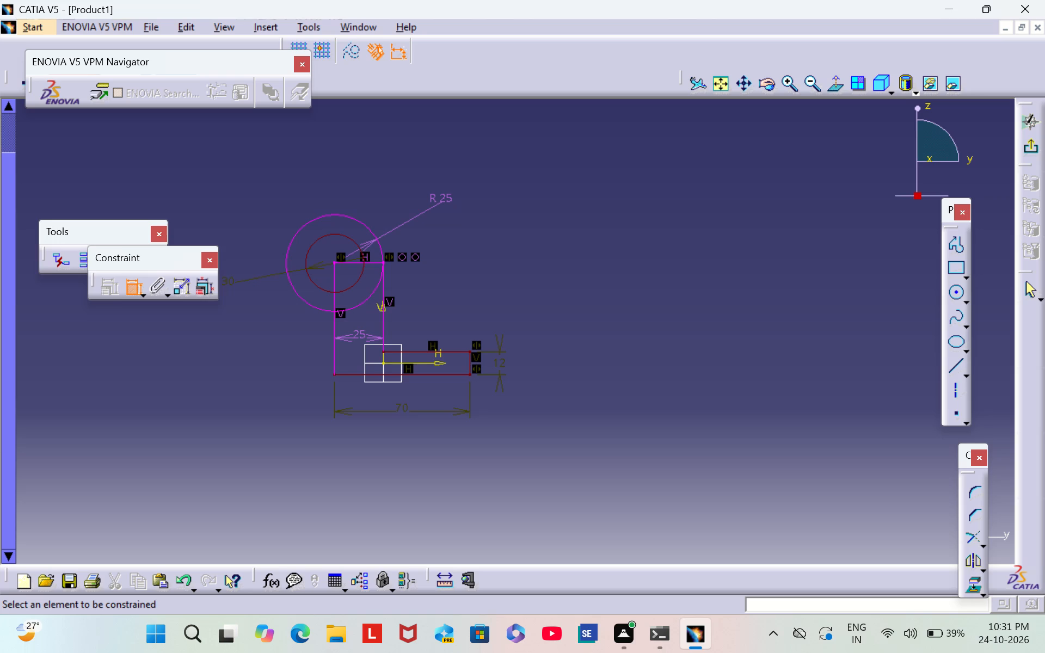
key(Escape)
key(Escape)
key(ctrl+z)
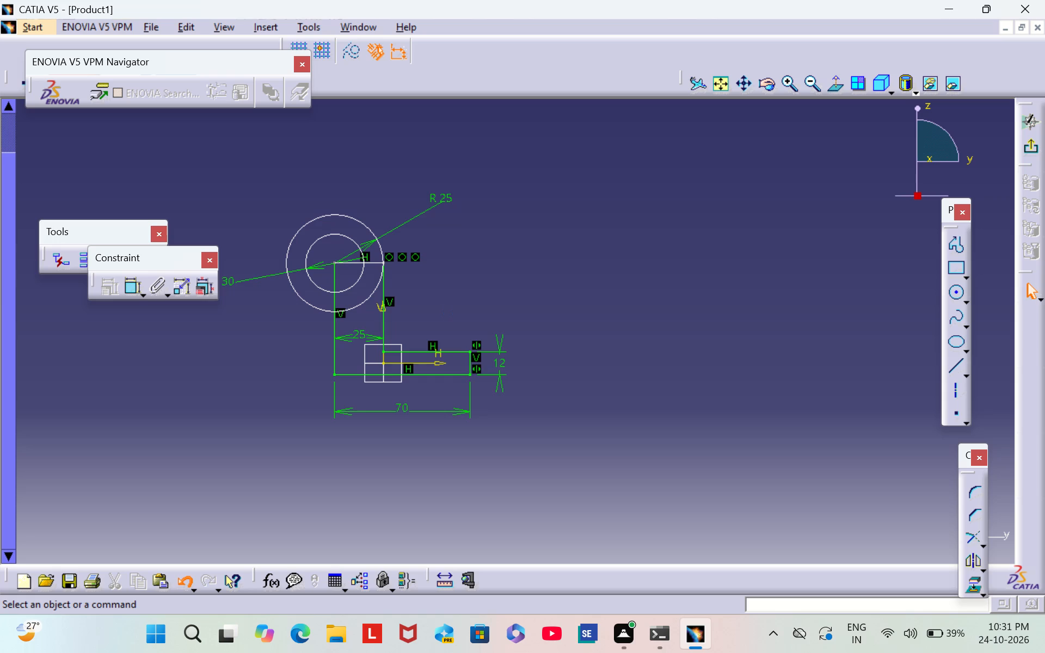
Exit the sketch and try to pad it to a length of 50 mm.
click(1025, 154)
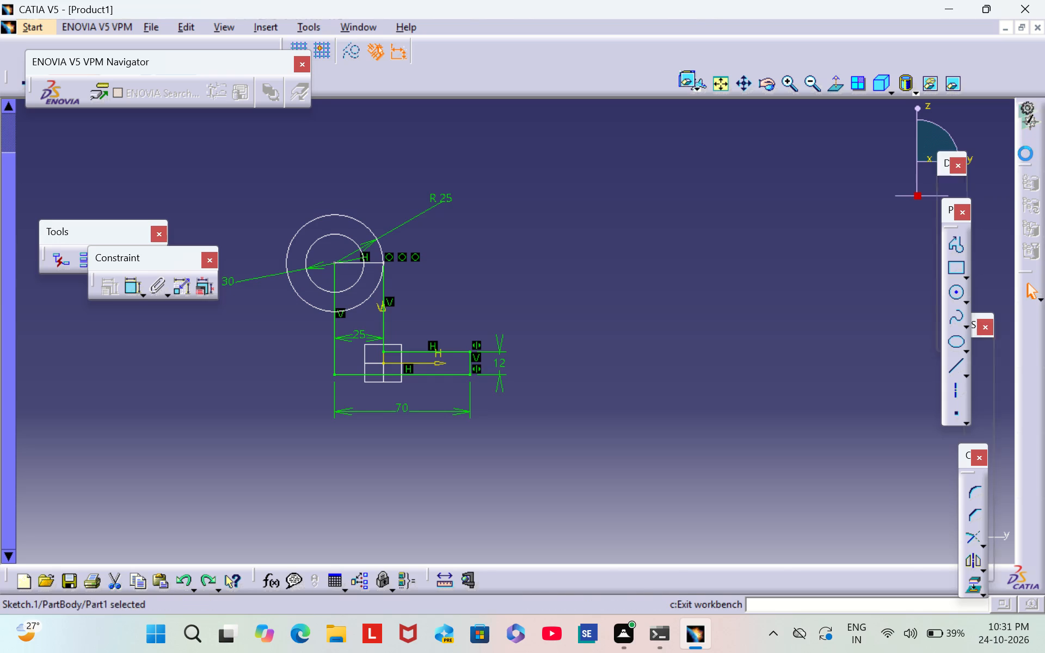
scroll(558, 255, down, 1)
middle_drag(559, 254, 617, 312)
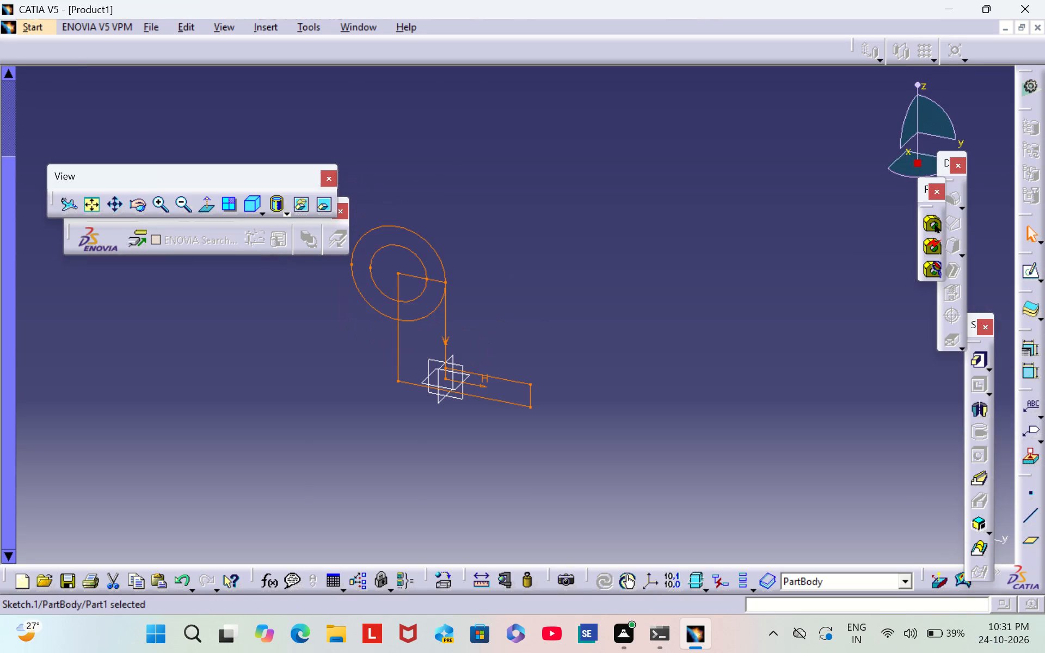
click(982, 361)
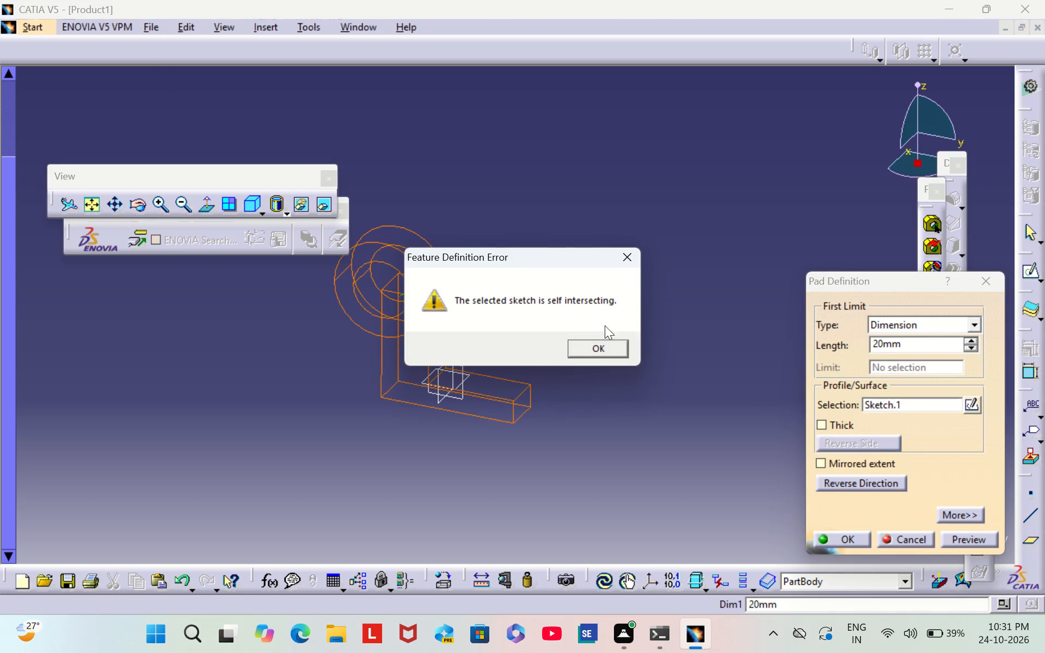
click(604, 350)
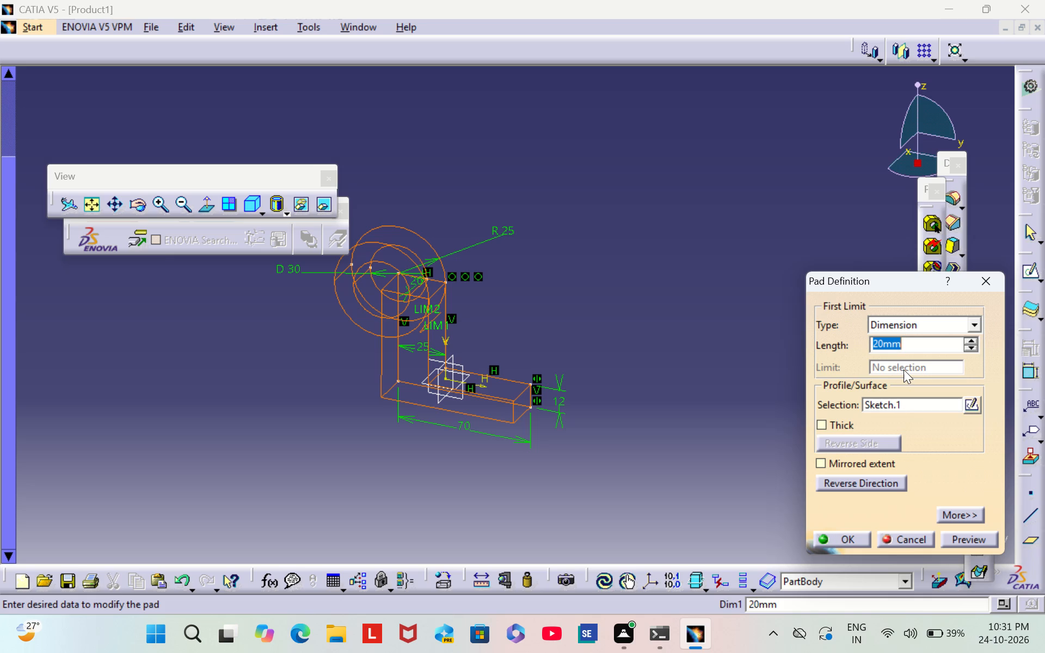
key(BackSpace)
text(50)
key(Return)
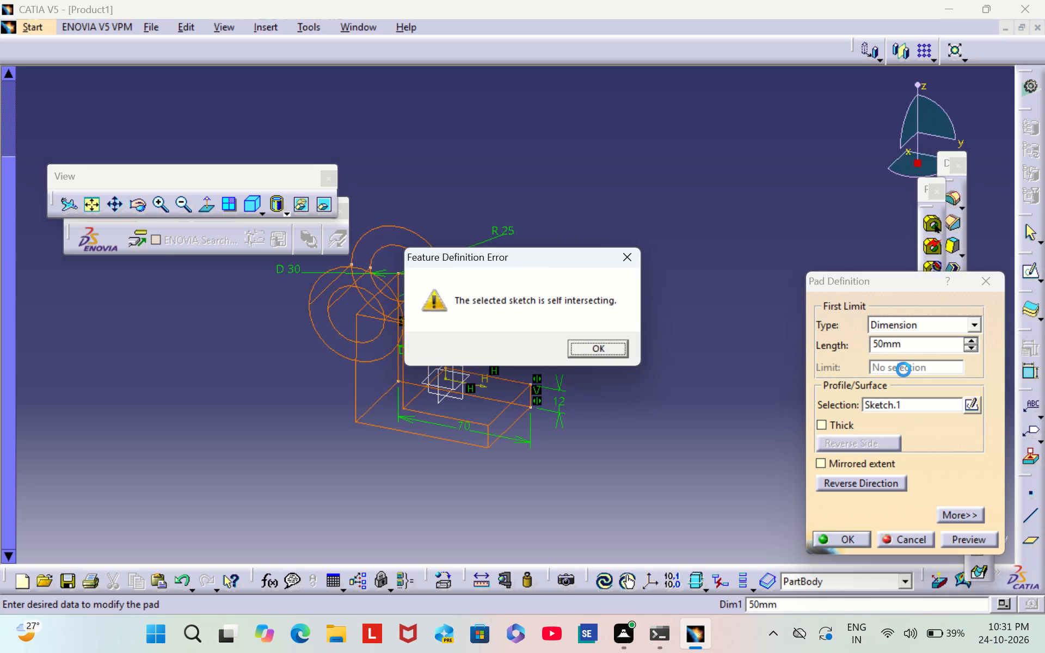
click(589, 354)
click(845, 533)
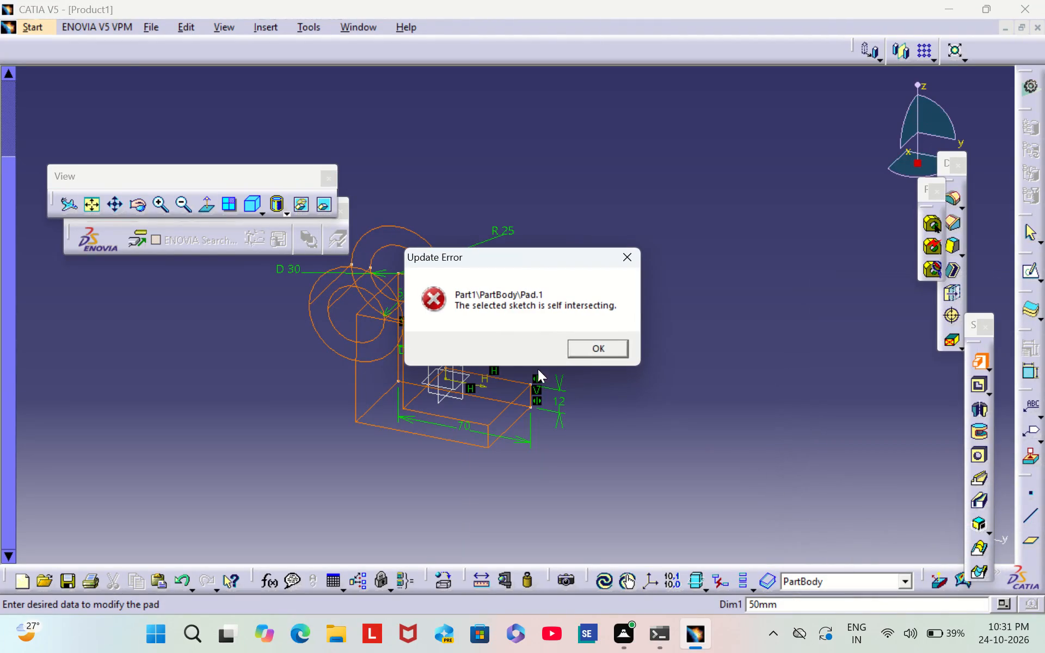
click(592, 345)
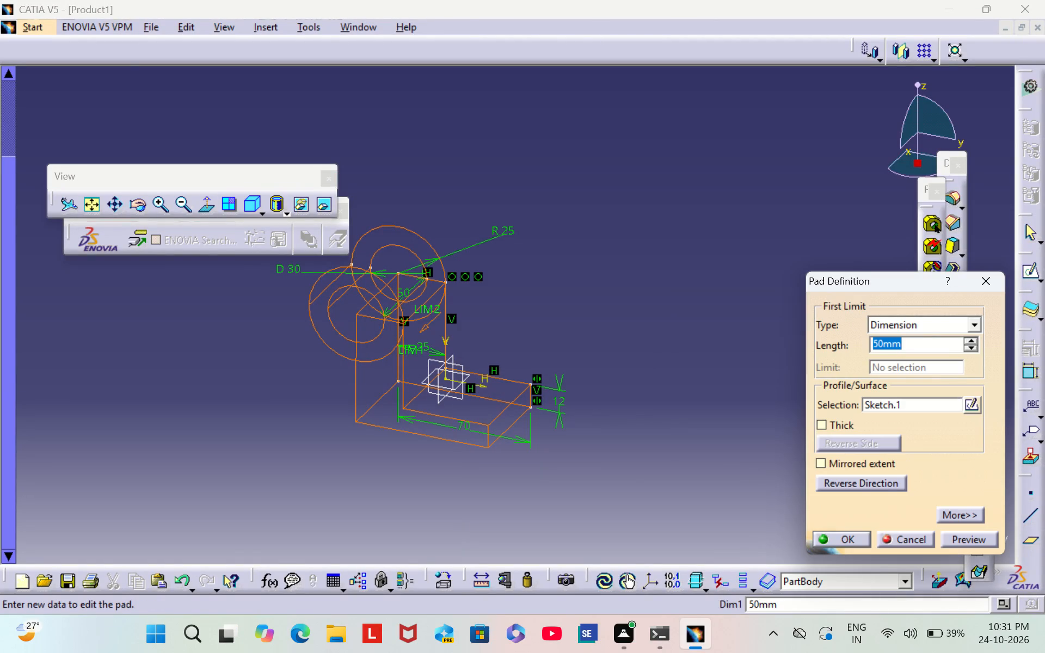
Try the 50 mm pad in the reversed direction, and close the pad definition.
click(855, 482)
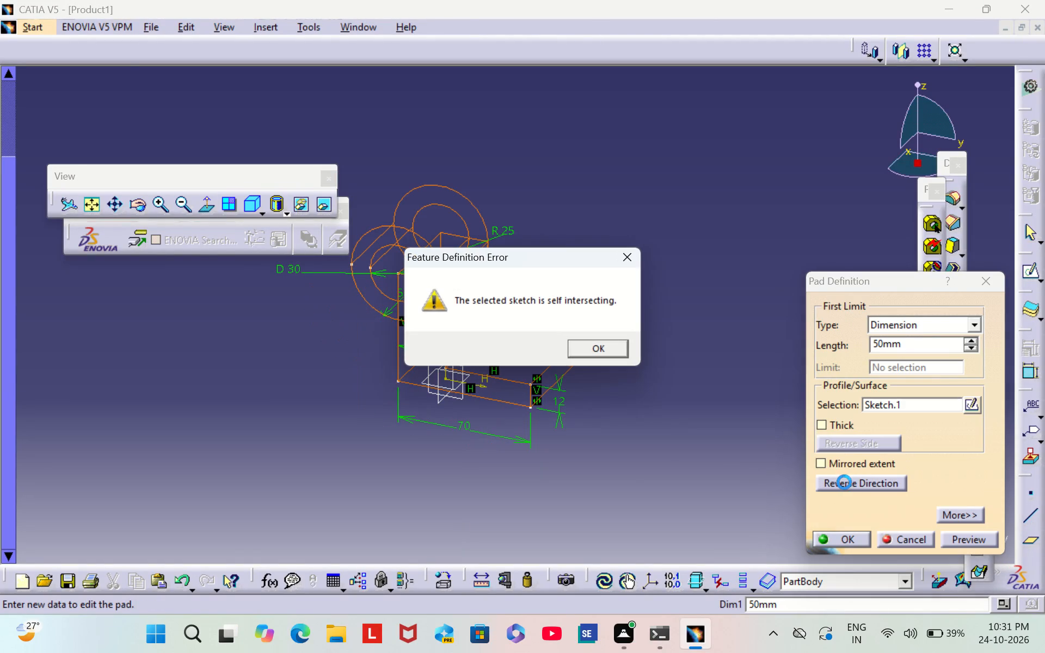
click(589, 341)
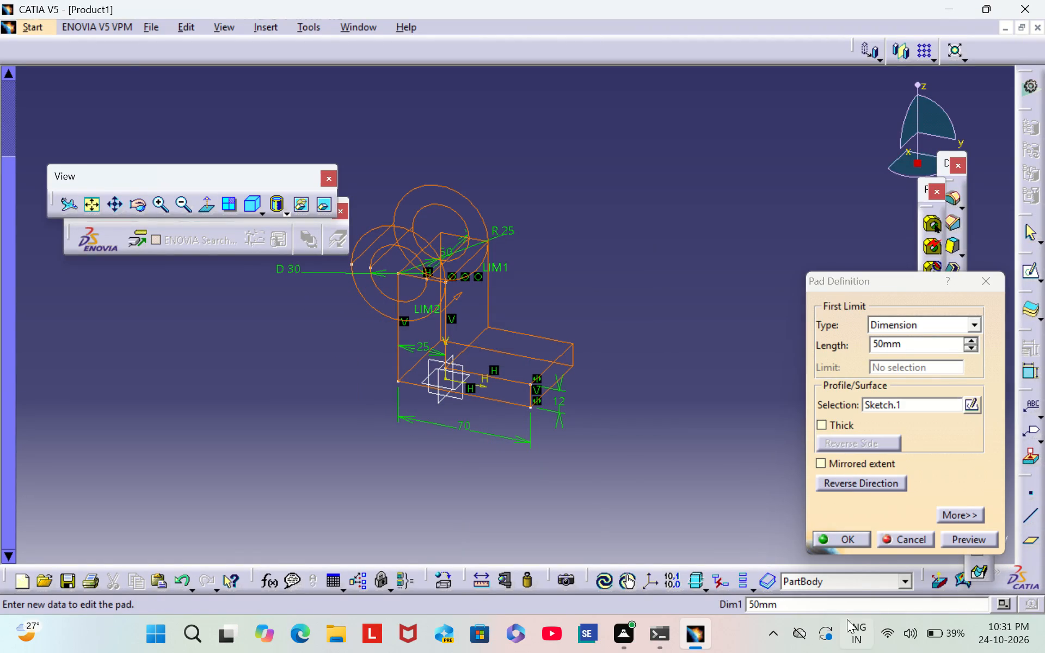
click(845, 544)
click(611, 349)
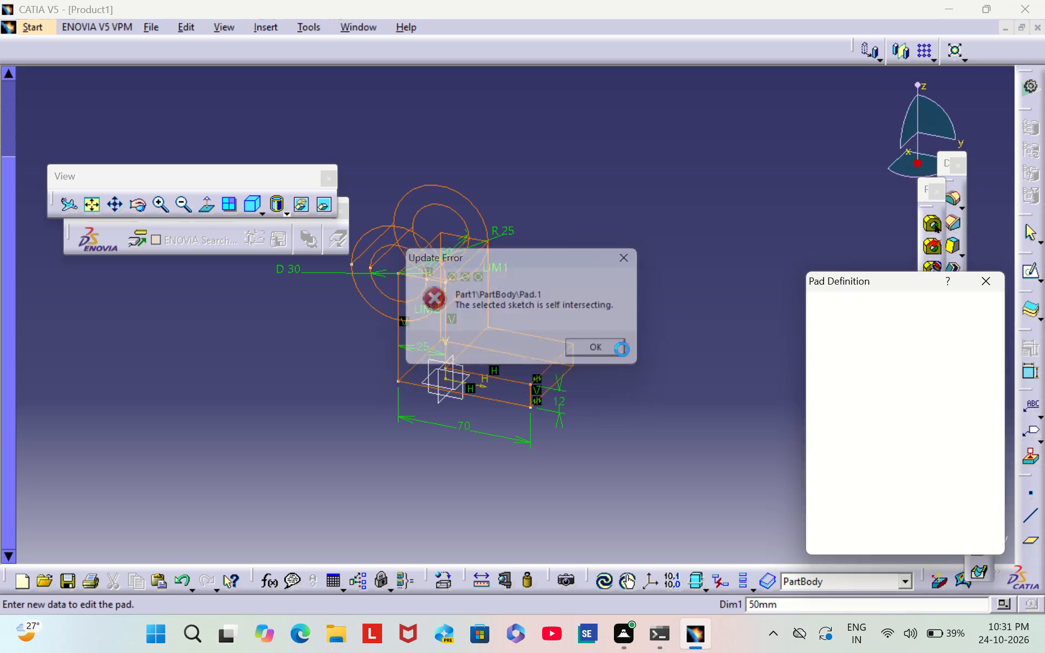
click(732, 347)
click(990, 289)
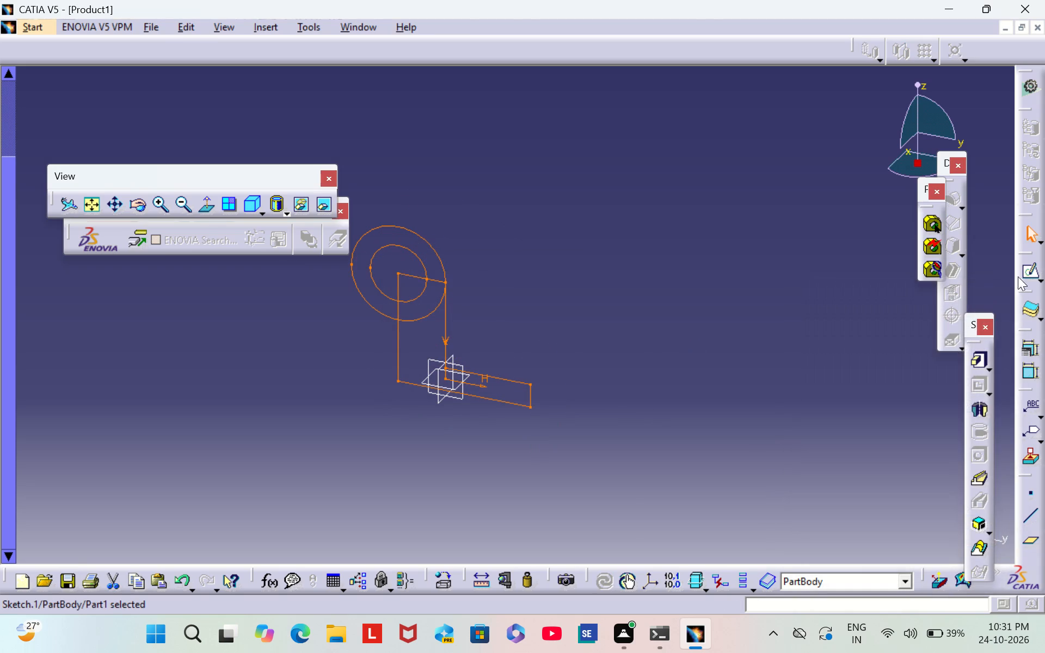
Reopen the profile sketch and add a trimmed corner of about 9.3 mm radius between the outer circle and the vertical leg's outer edge.
click(1020, 275)
scroll(591, 349, down, 1)
middle_drag(593, 349, 617, 335)
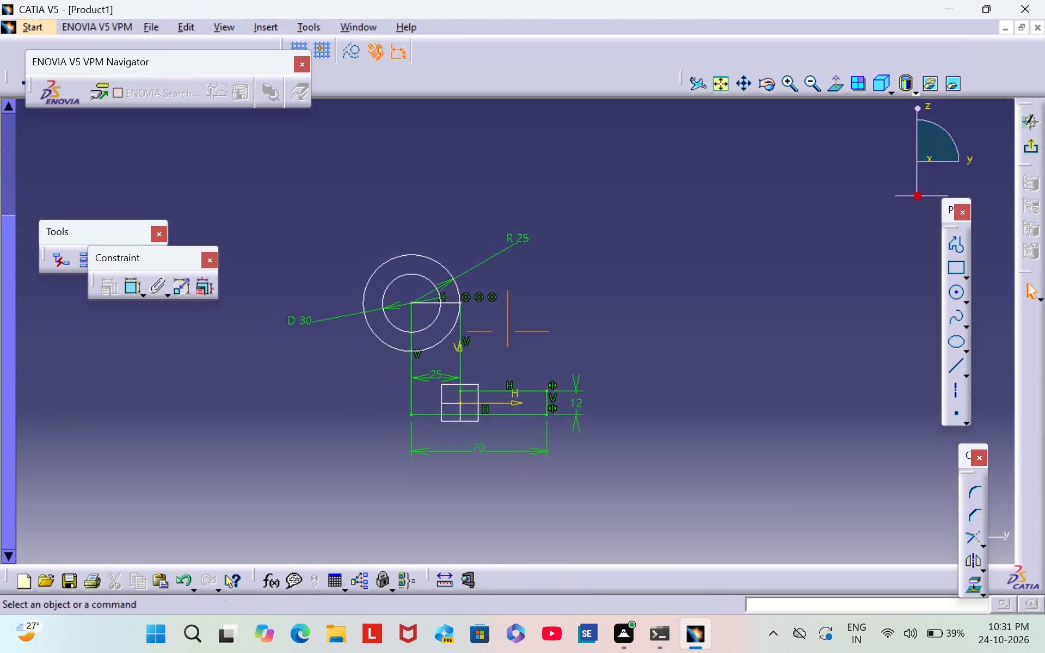
middle_drag(617, 335, 661, 302)
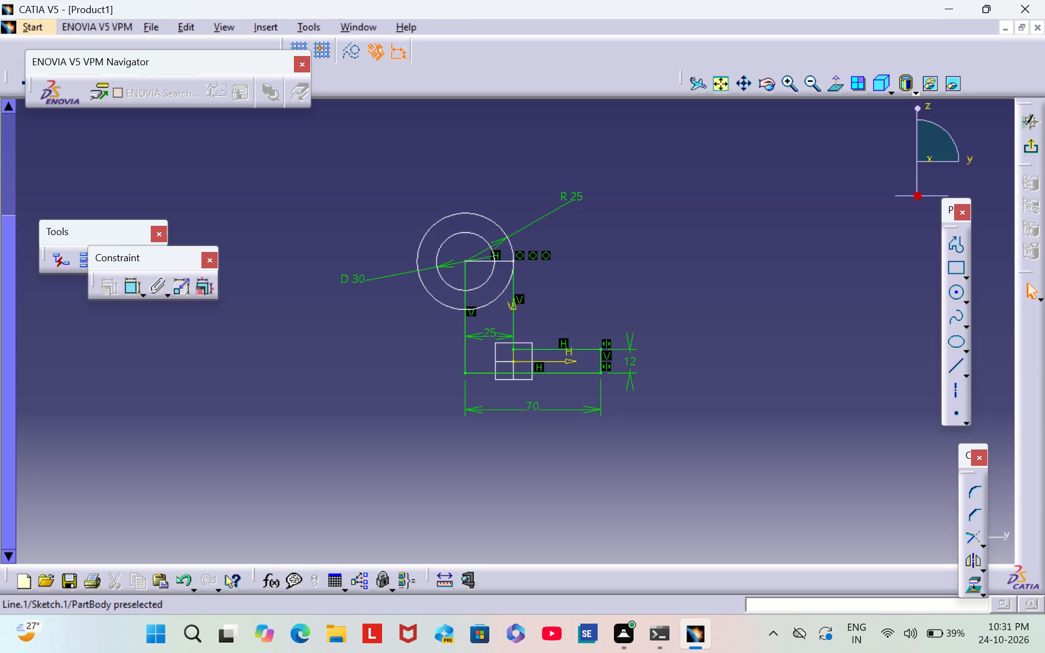
triple_click(785, 83)
triple_click(785, 83)
double_click(785, 83)
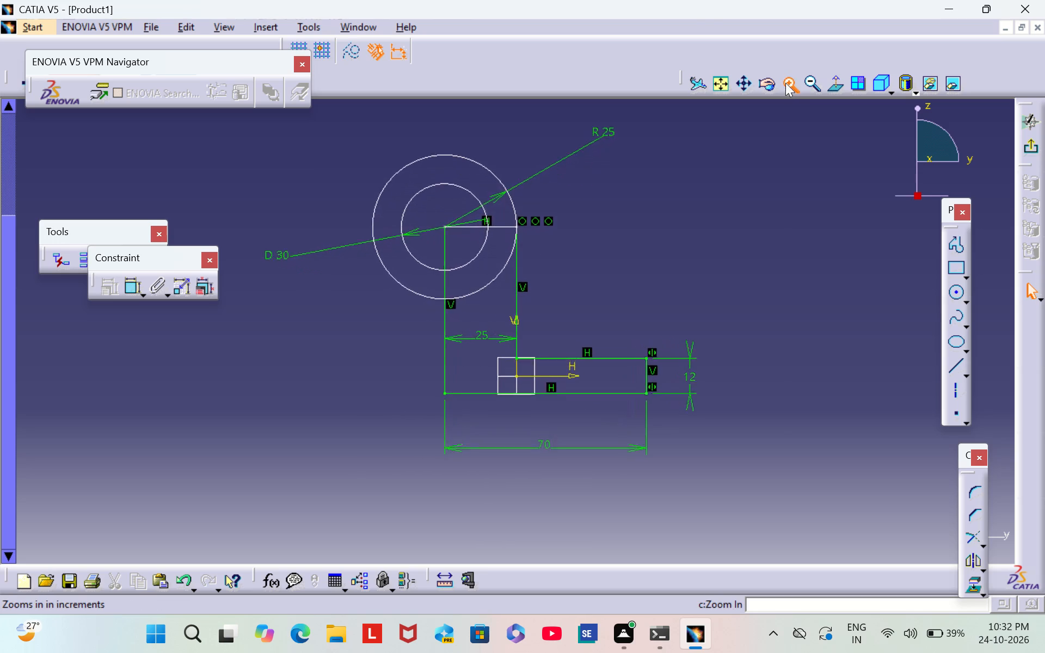
click(971, 495)
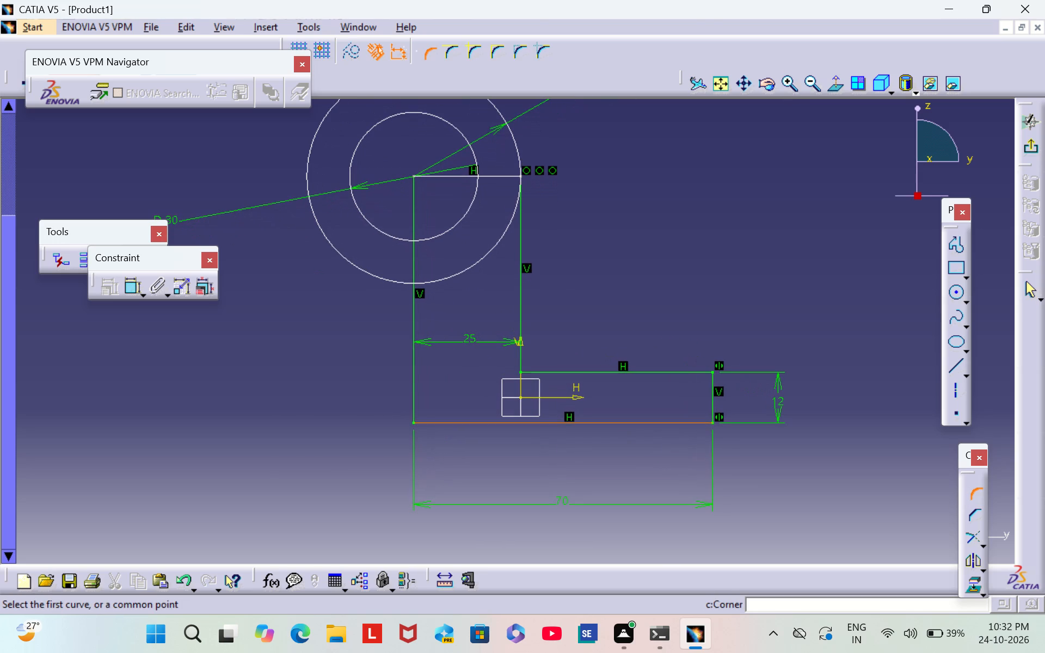
click(388, 280)
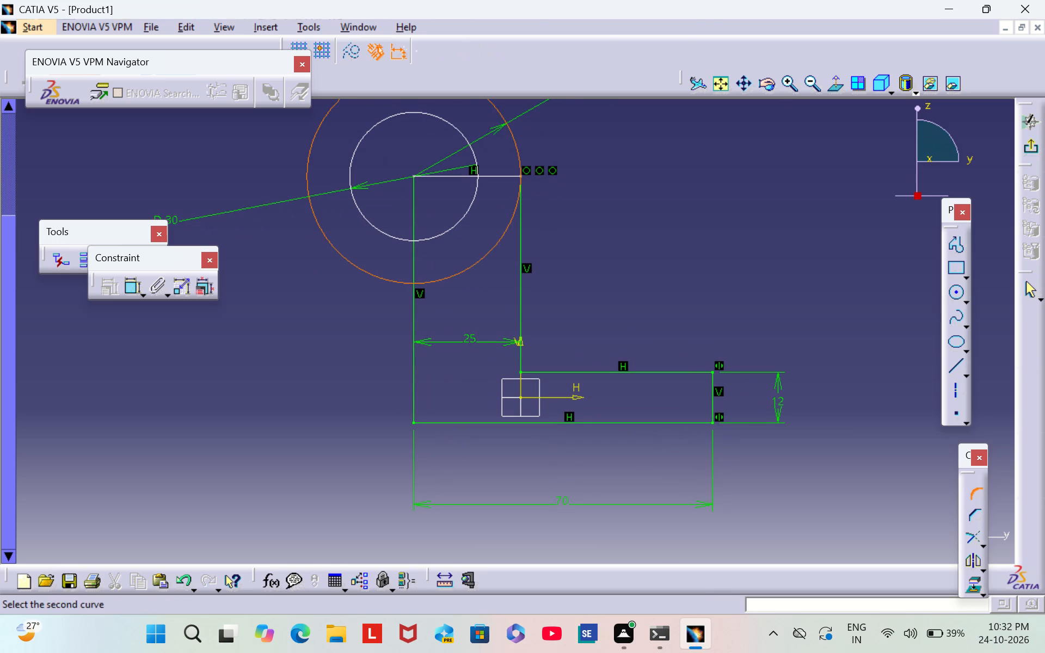
click(411, 303)
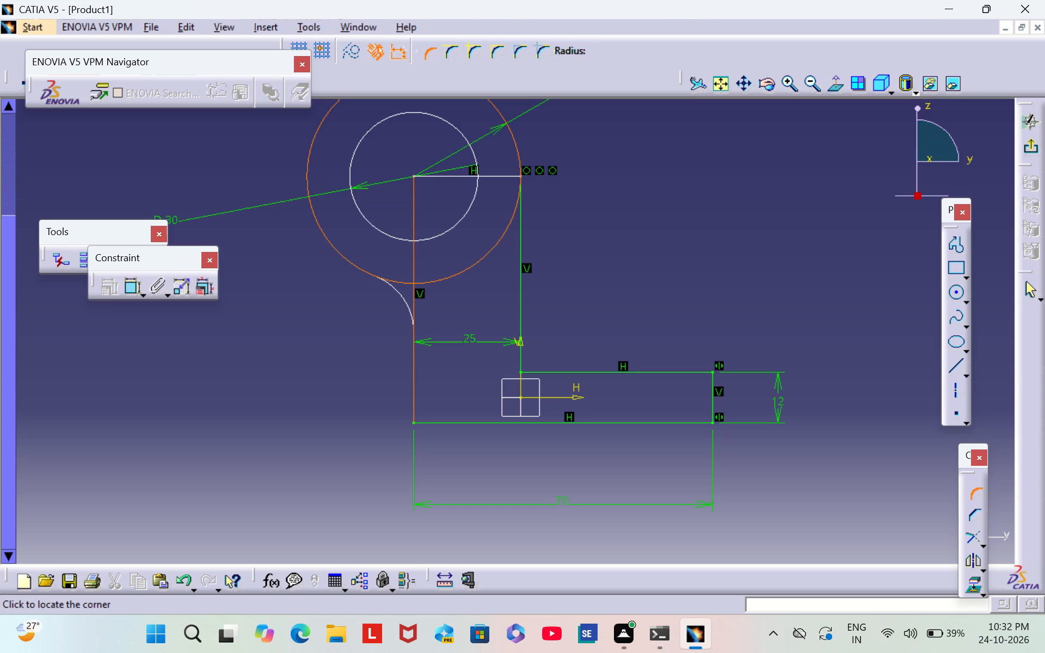
click(408, 301)
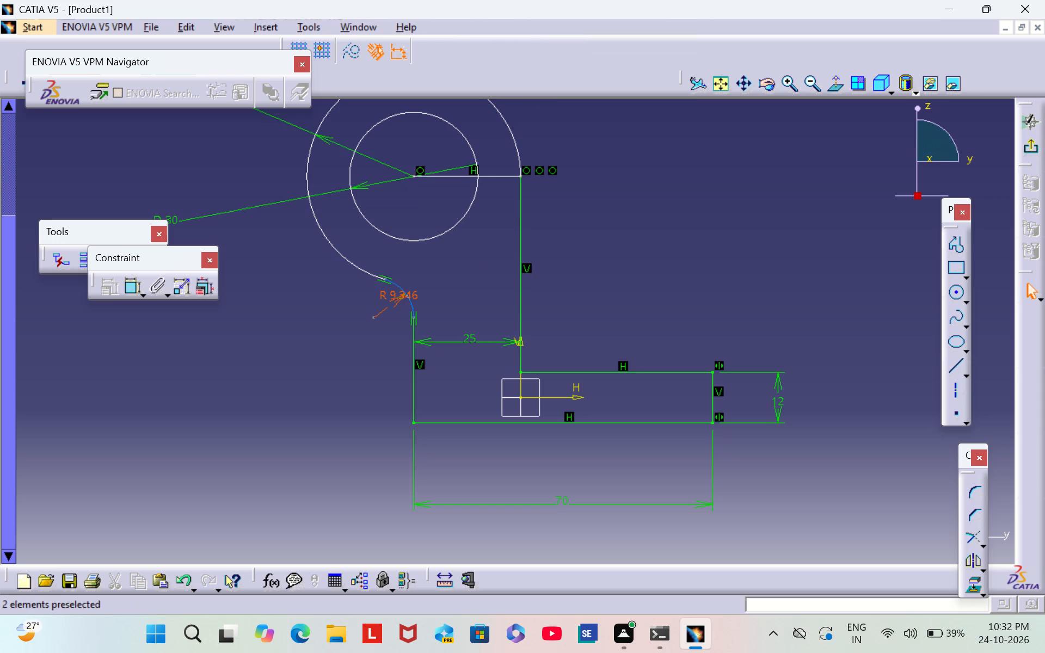
Set the new corner's radius to 12 mm.
double_click(385, 297)
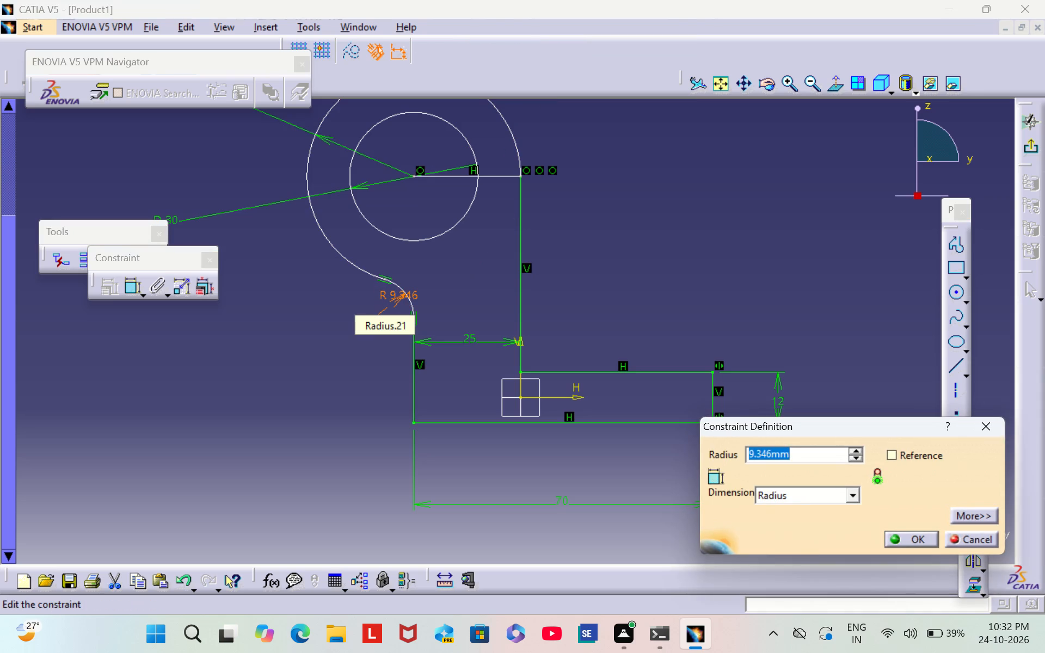
key(BackSpace)
text(12)
key(Return)
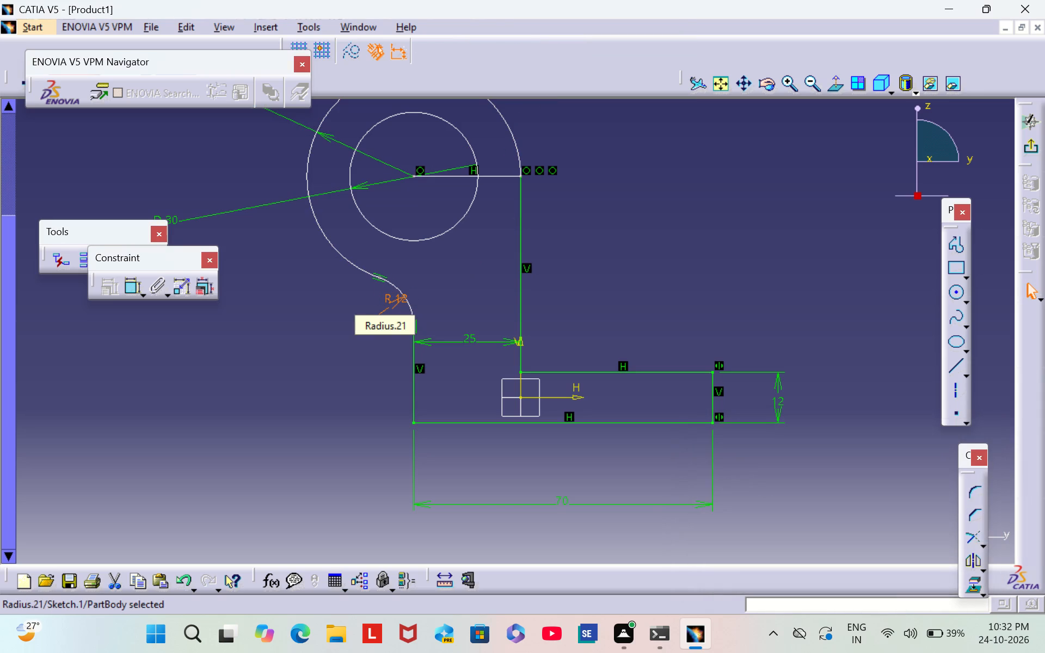
click(316, 313)
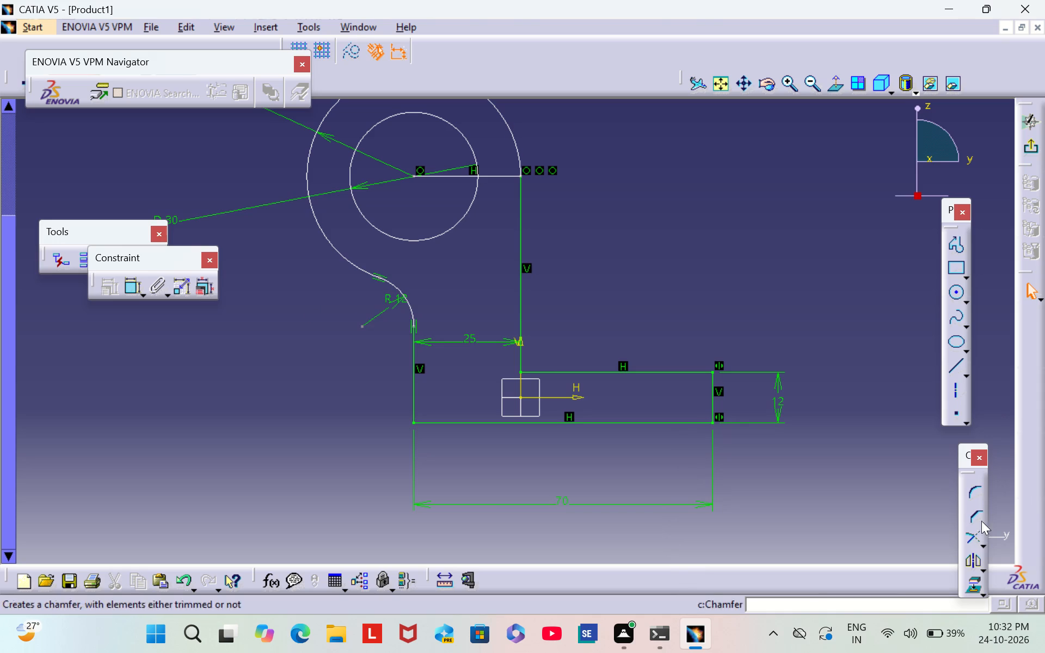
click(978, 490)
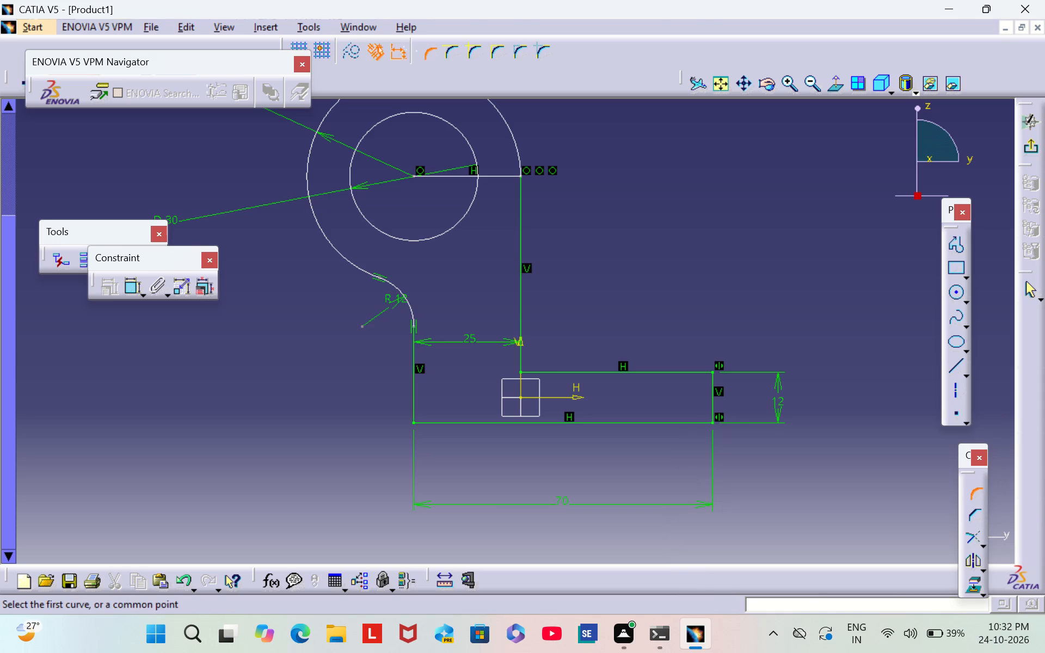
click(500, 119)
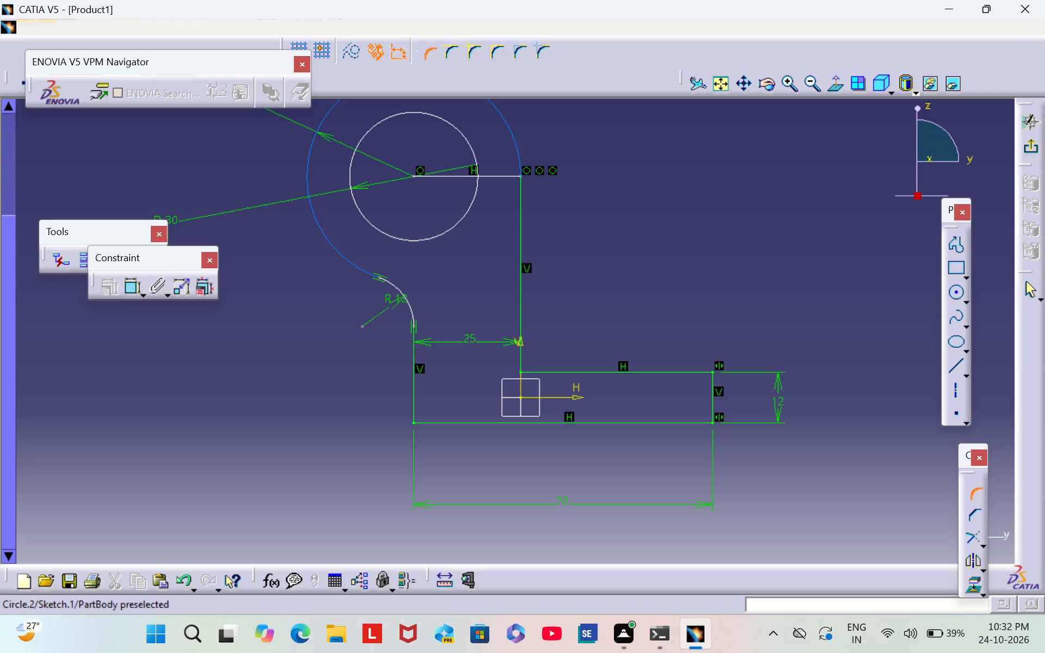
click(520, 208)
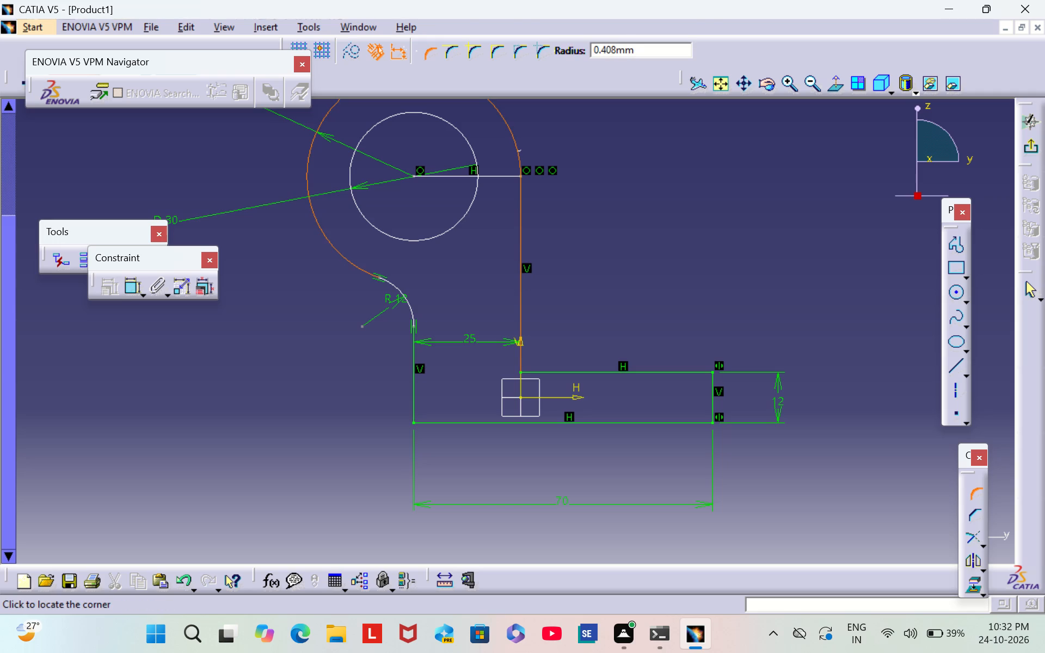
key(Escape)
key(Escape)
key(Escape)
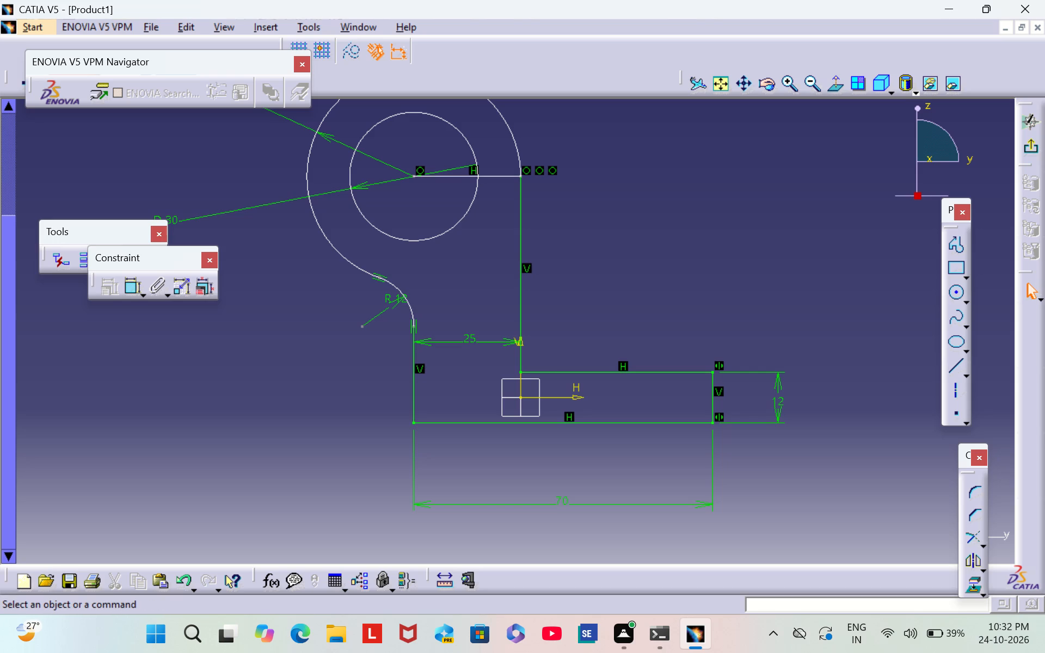
Quick-trim away both segments of the horizontal line between the circles' centre and the vertical leg's inner edge.
middle_drag(609, 255, 609, 308)
scroll(609, 265, down, 1)
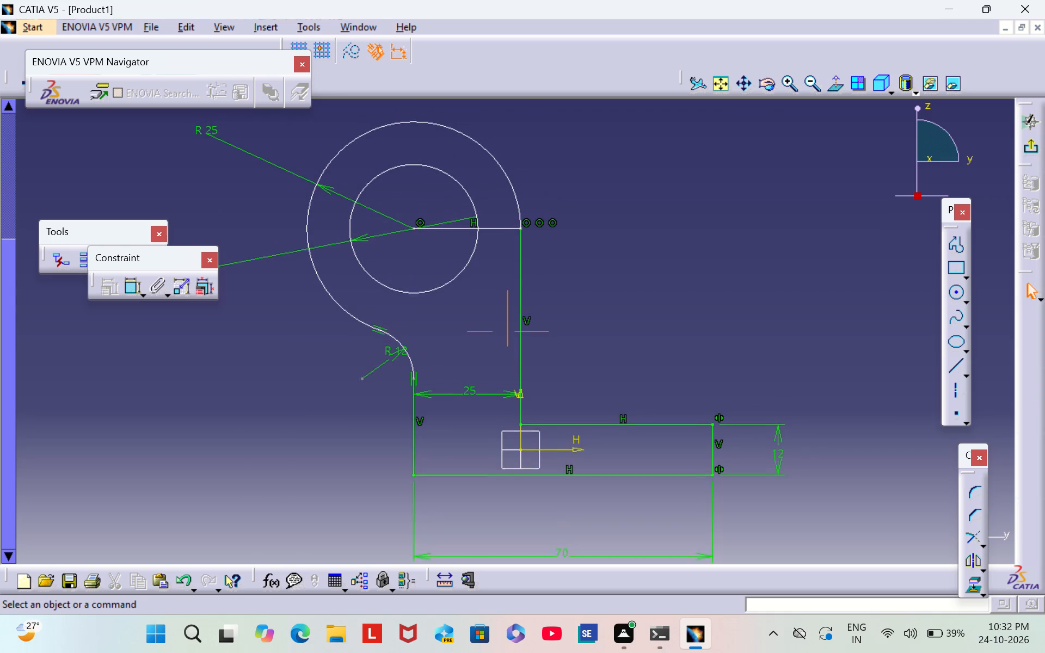
middle_drag(609, 308, 610, 313)
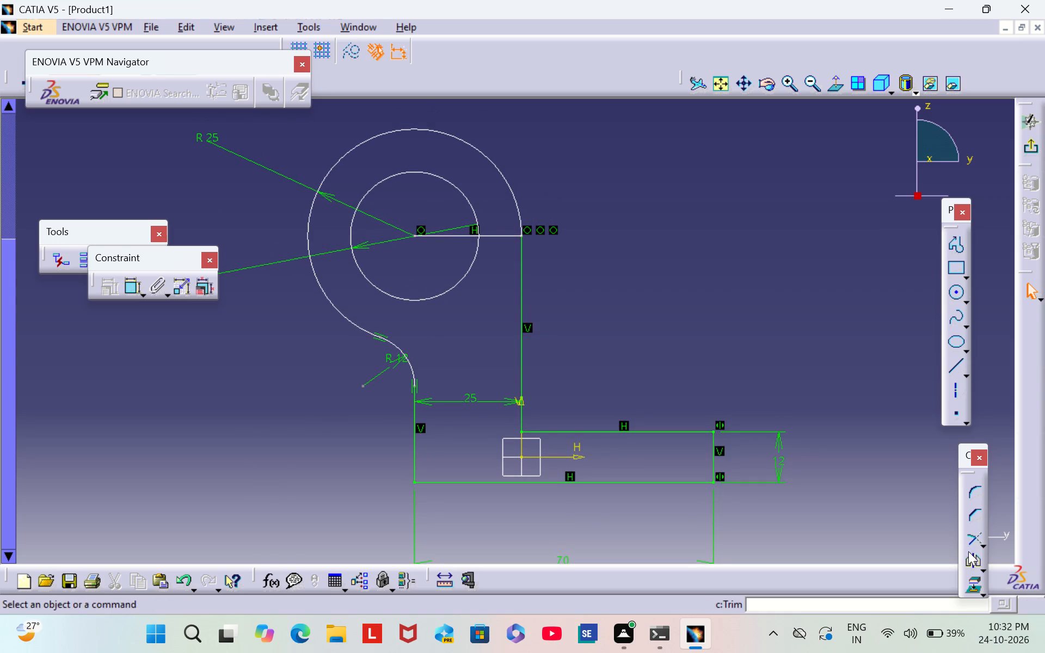
click(982, 545)
click(989, 559)
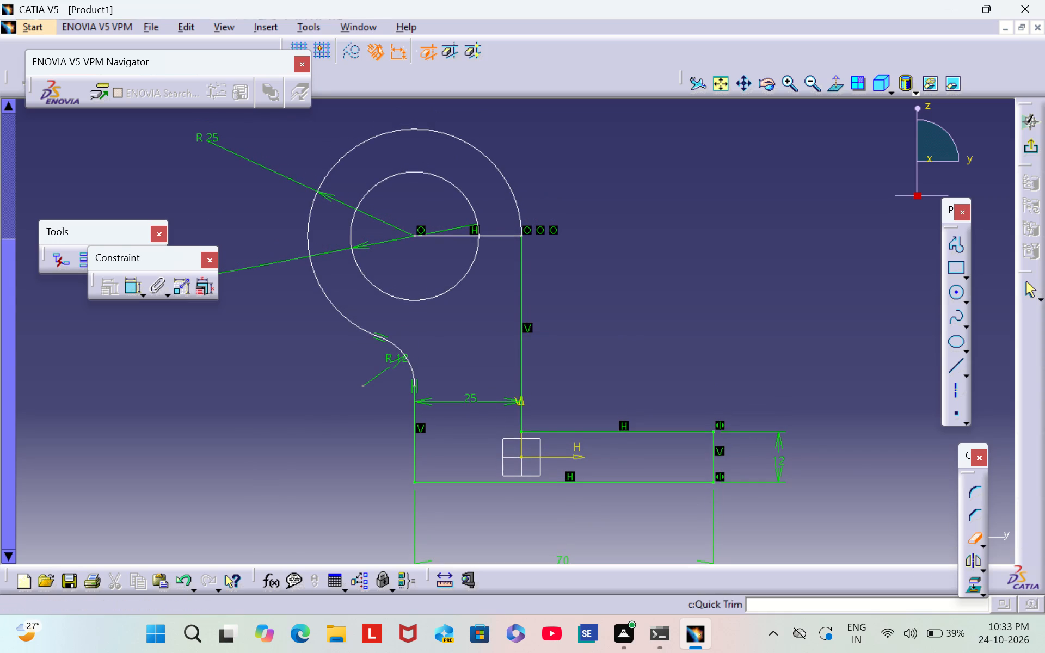
click(441, 235)
click(495, 234)
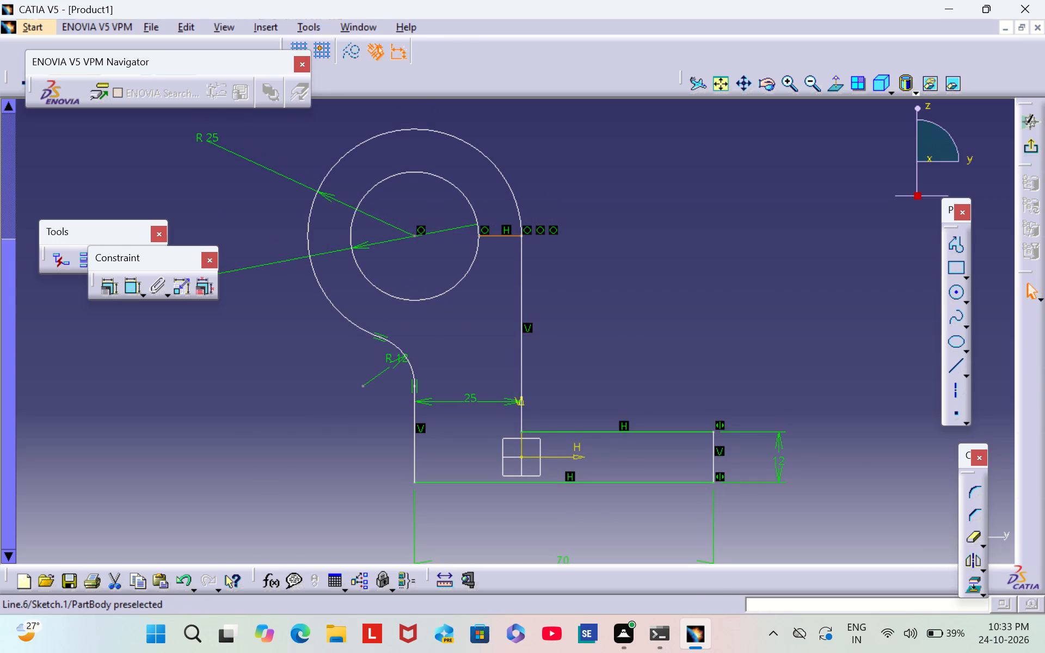
click(498, 235)
click(972, 536)
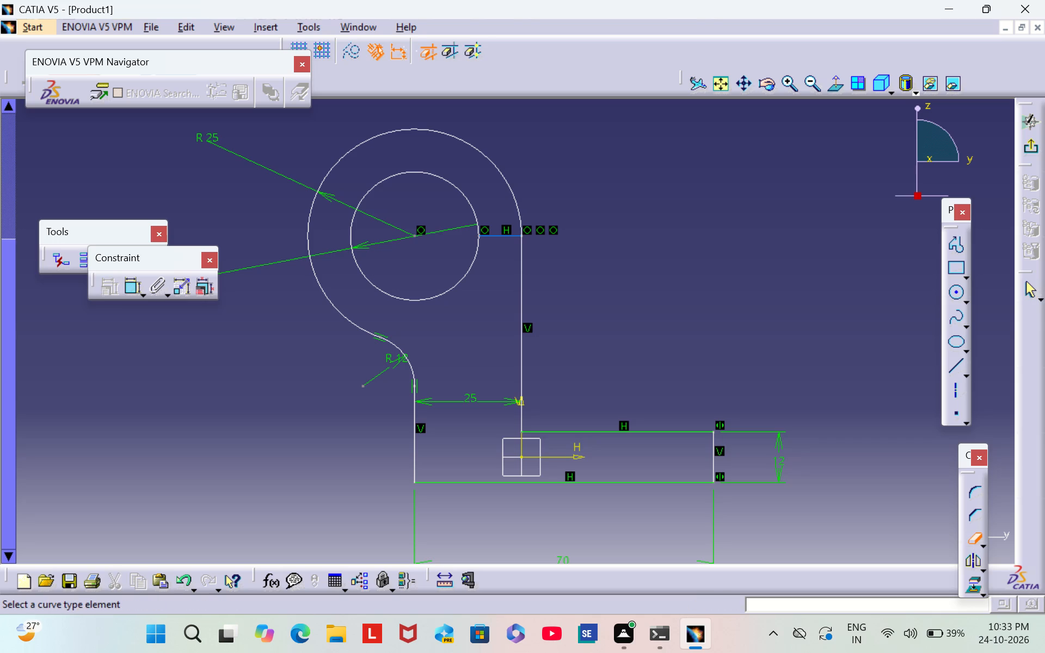
click(500, 234)
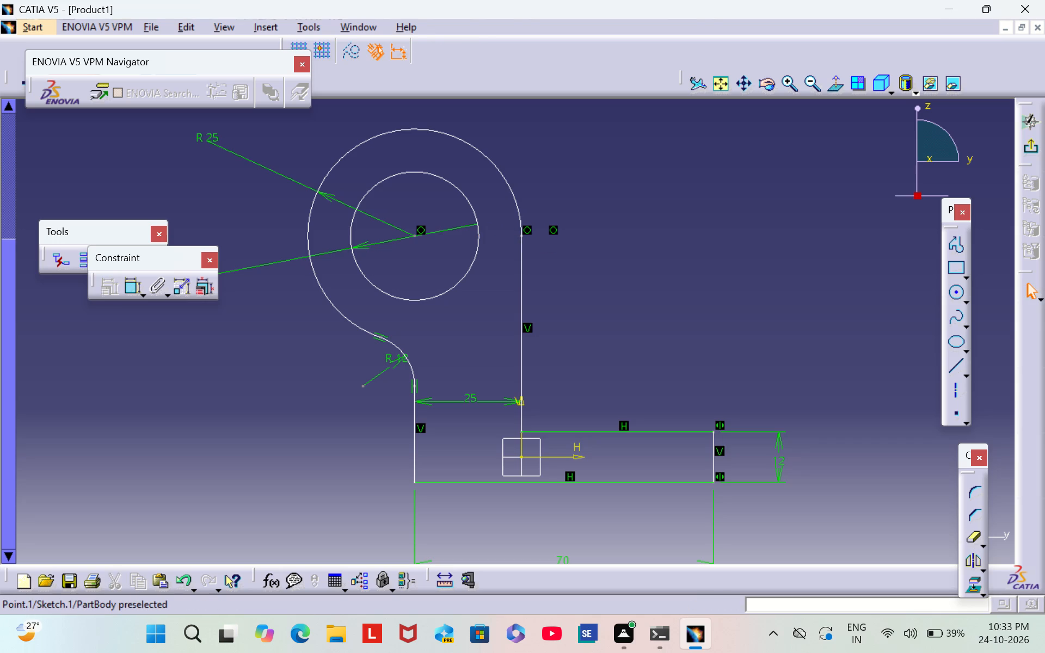
Dimension the height from the circles' centre to the base's bottom line and set it to 60 mm.
middle_drag(620, 296, 650, 190)
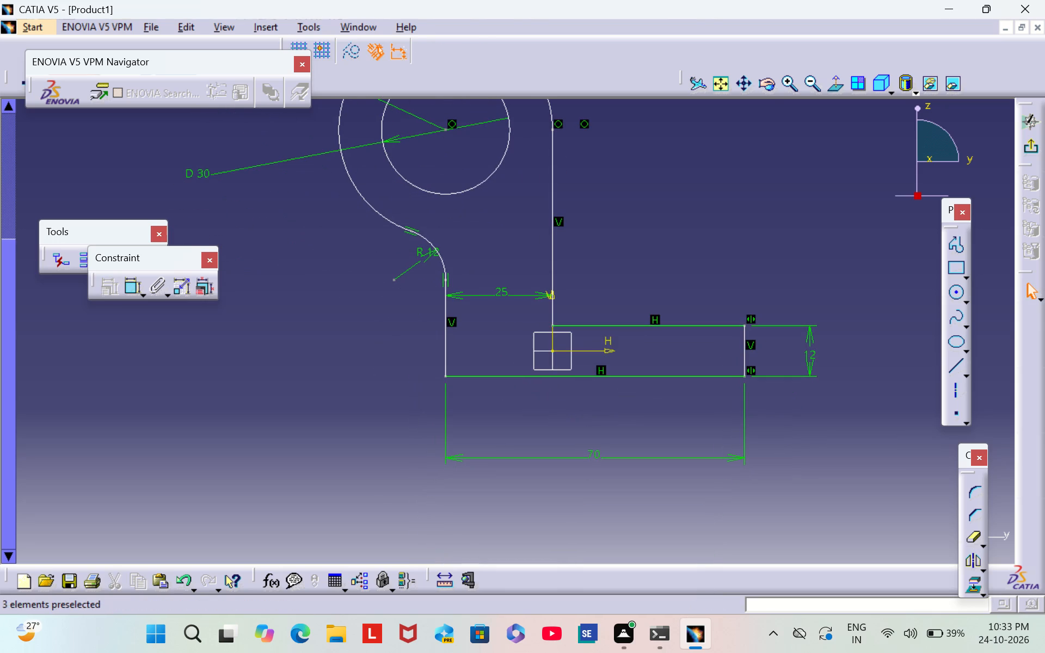
middle_drag(647, 270, 655, 348)
click(705, 304)
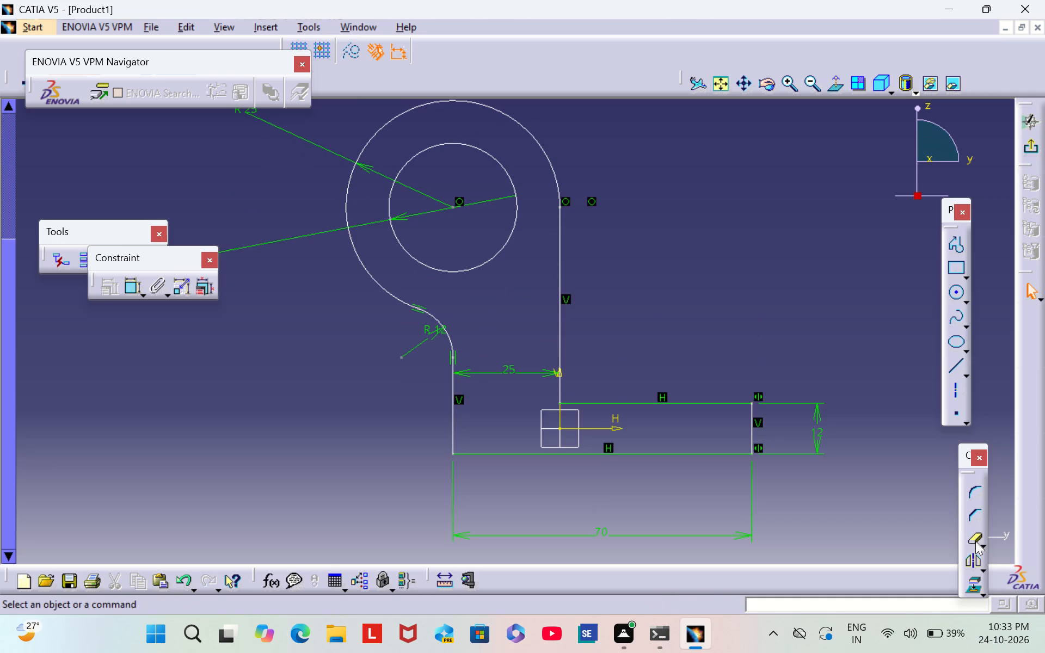
click(975, 541)
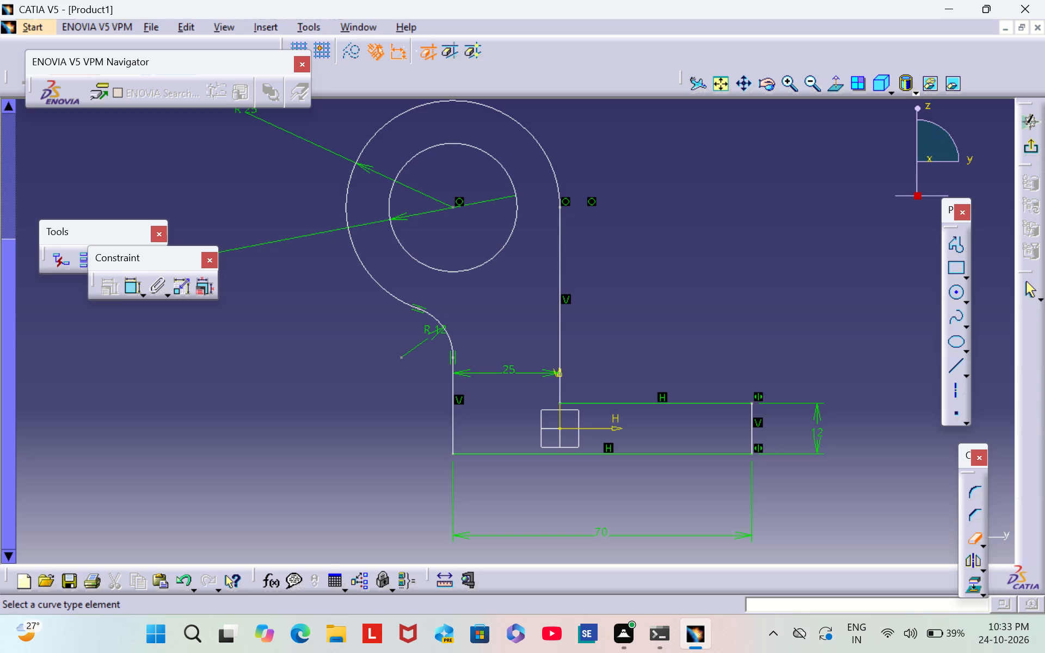
click(972, 534)
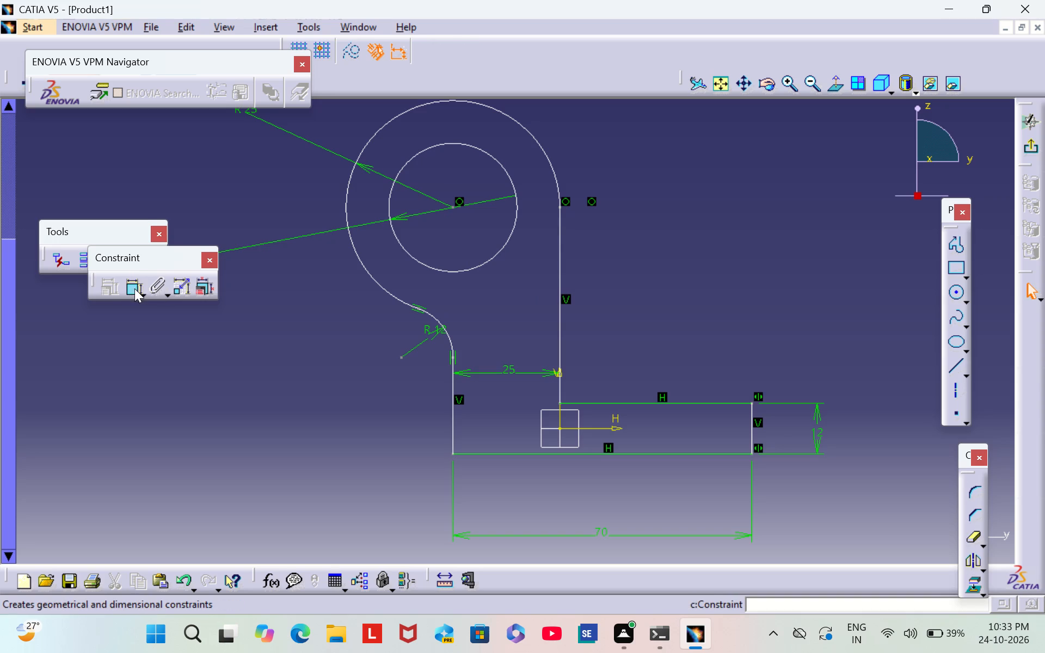
click(134, 288)
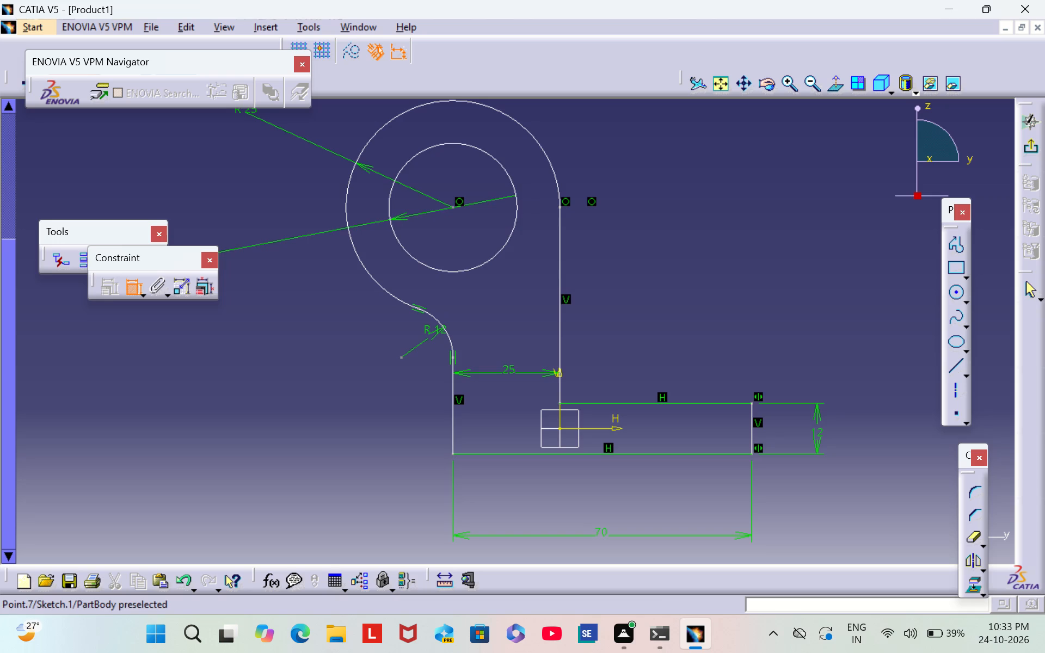
click(453, 209)
click(476, 453)
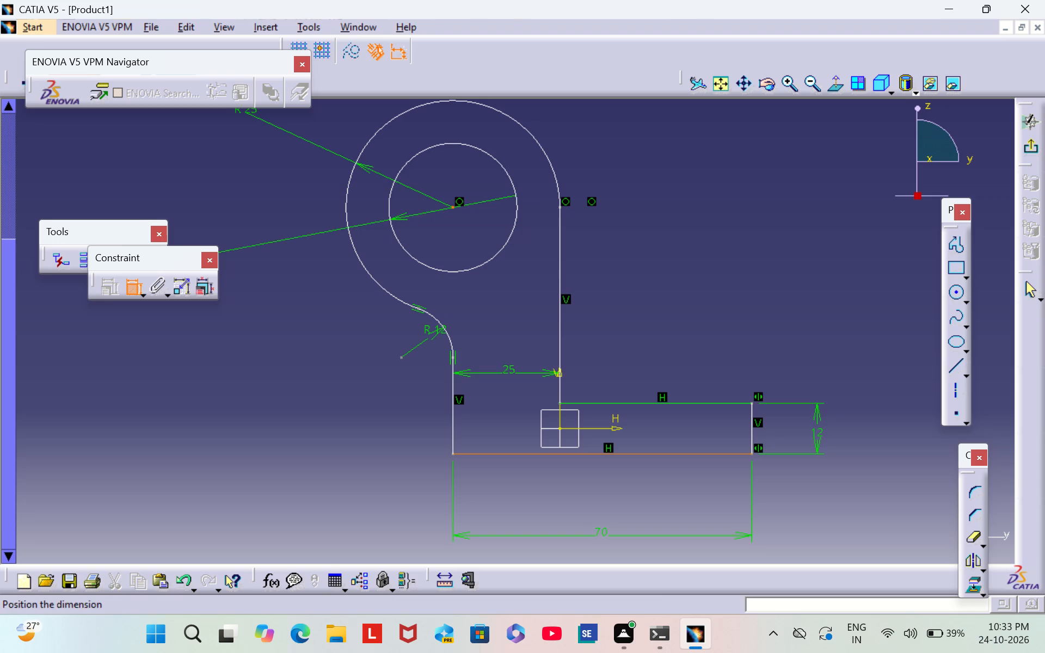
click(648, 335)
double_click(643, 332)
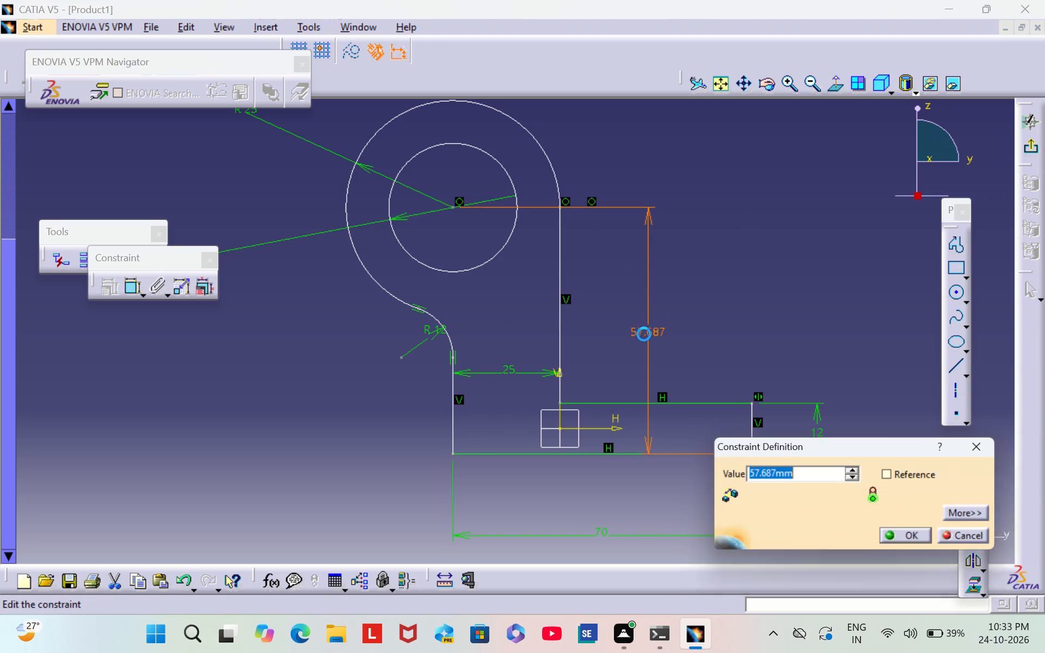
key(BackSpace)
text(60)
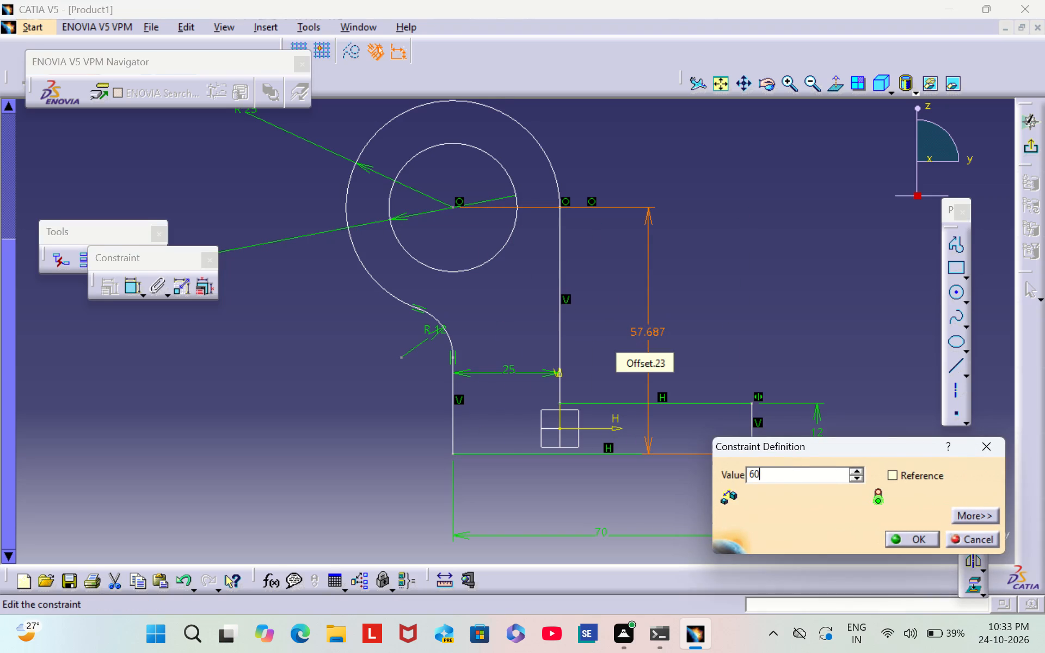
key(Return)
click(741, 257)
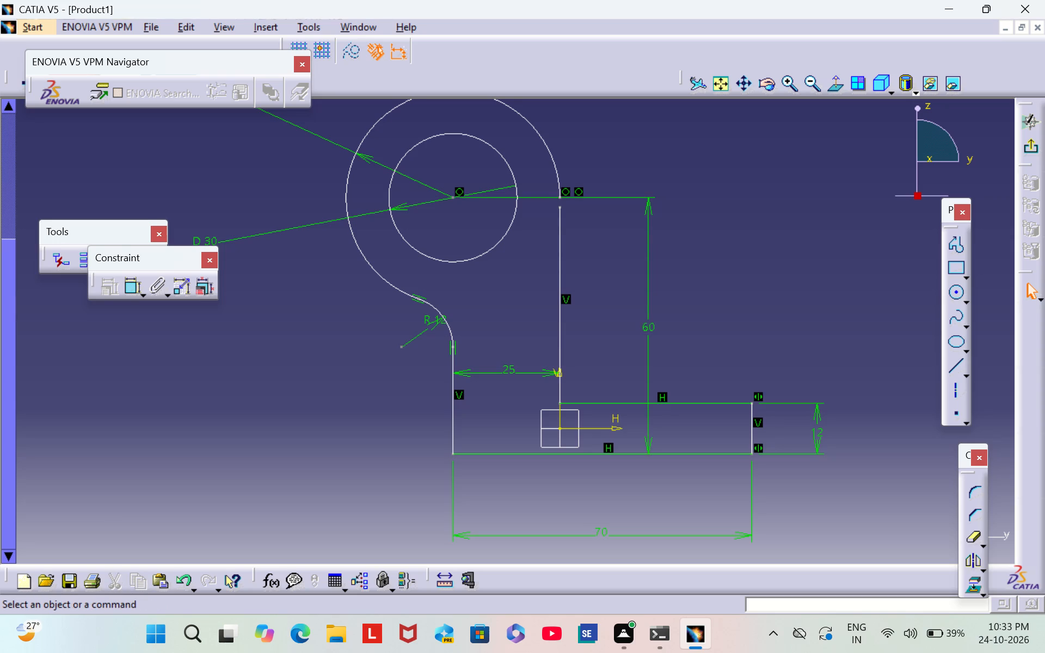
Make the outer arc's end point coincident with the top end point of the vertical leg's inner edge.
double_click(131, 289)
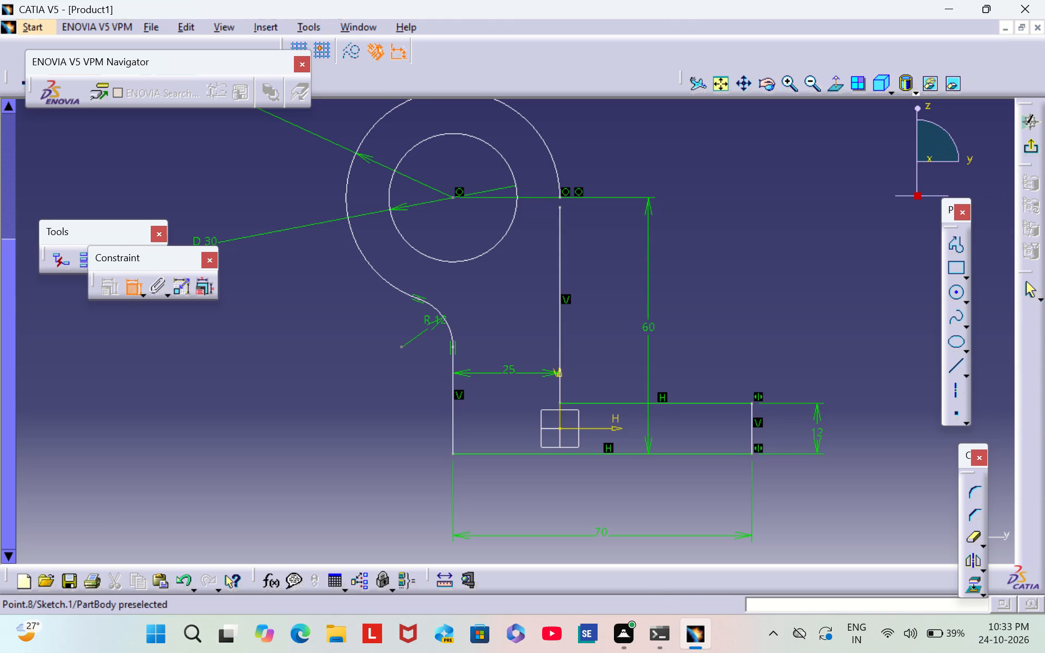
click(560, 198)
click(560, 207)
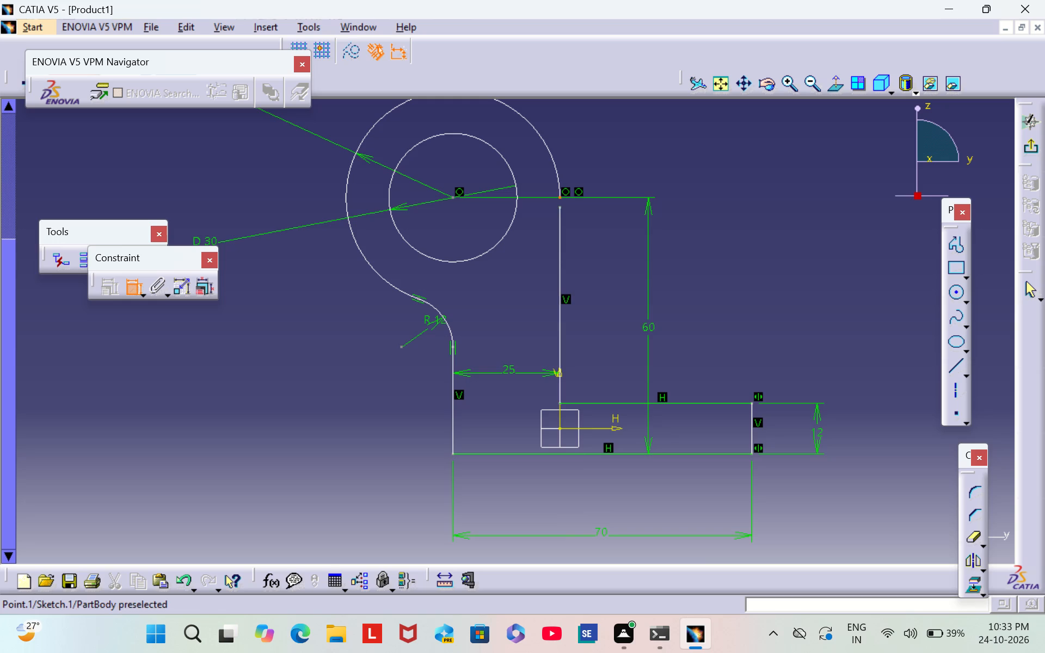
right_click(560, 207)
click(624, 405)
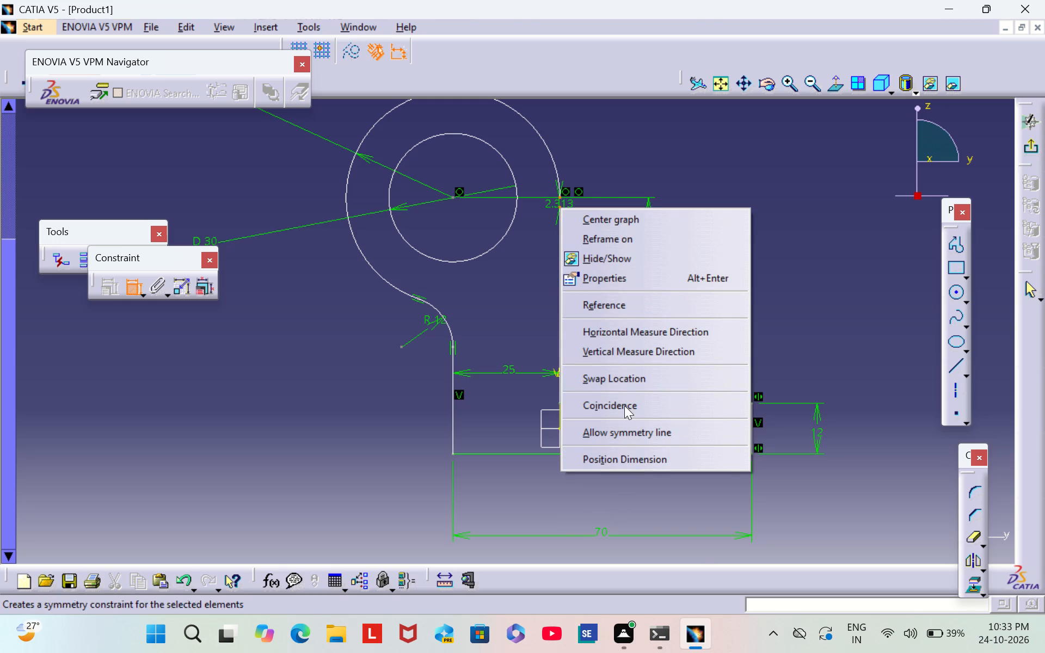
click(692, 289)
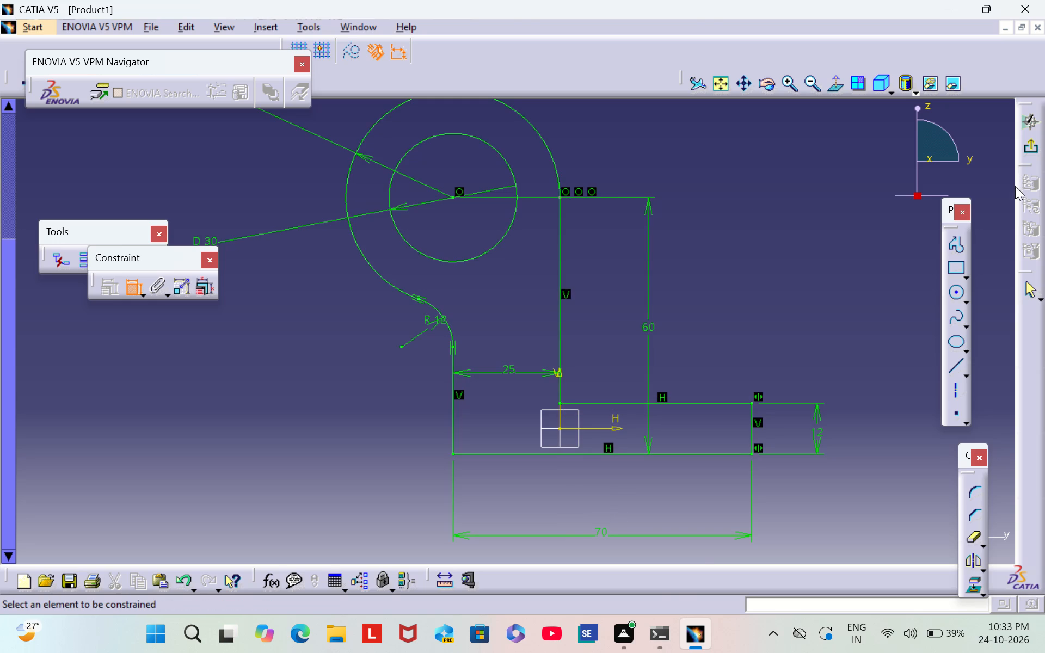
Exit the sketch and pad the closed profile to a length of 50 mm.
click(1030, 153)
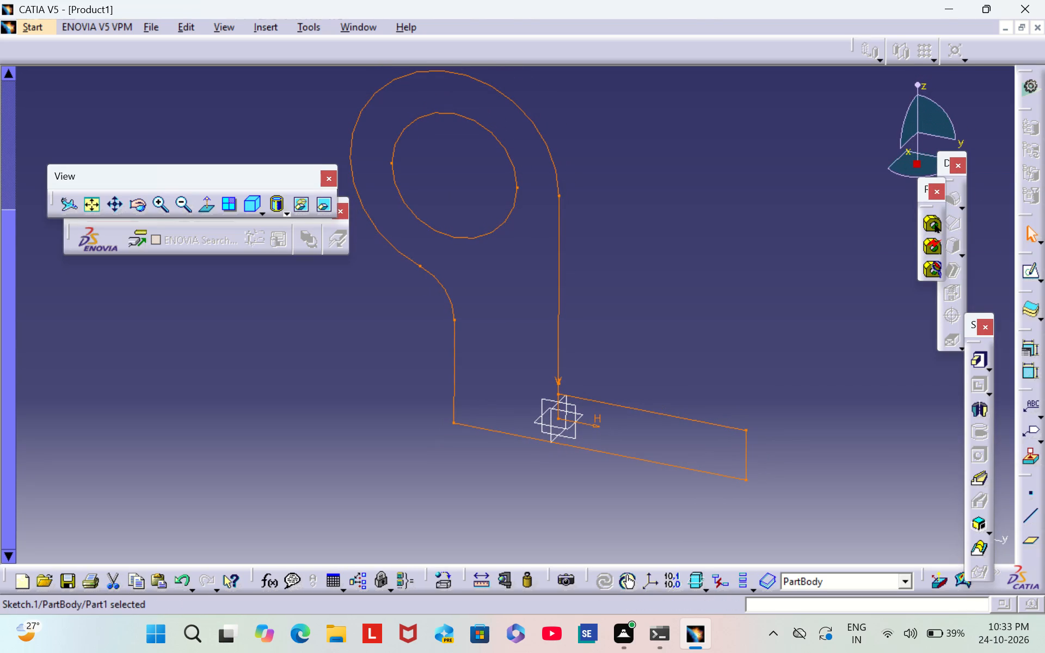
click(971, 362)
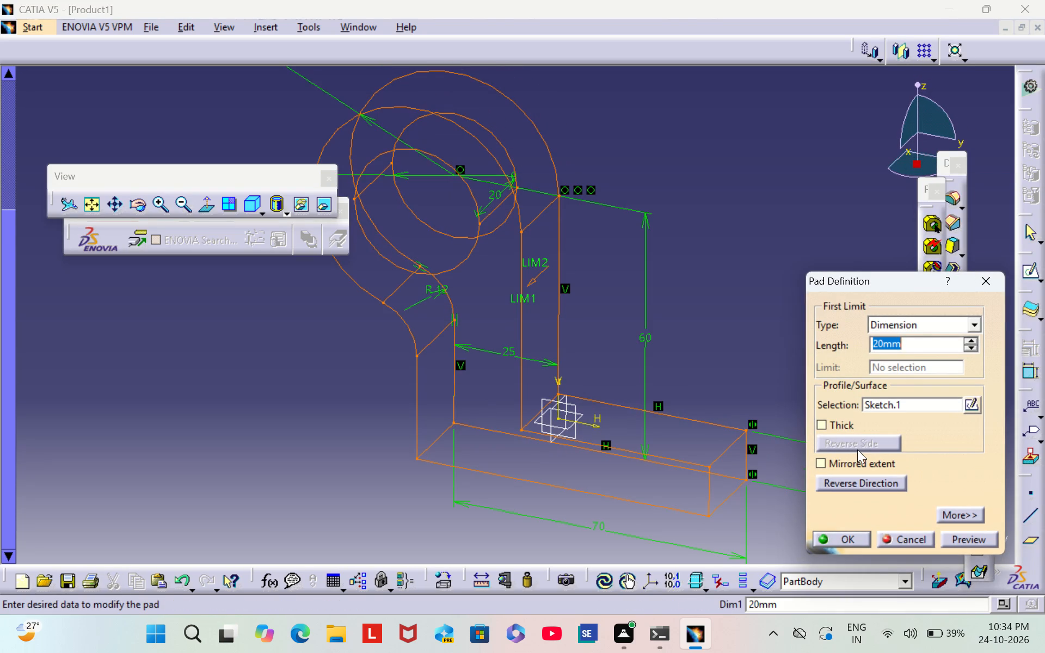
key(BackSpace)
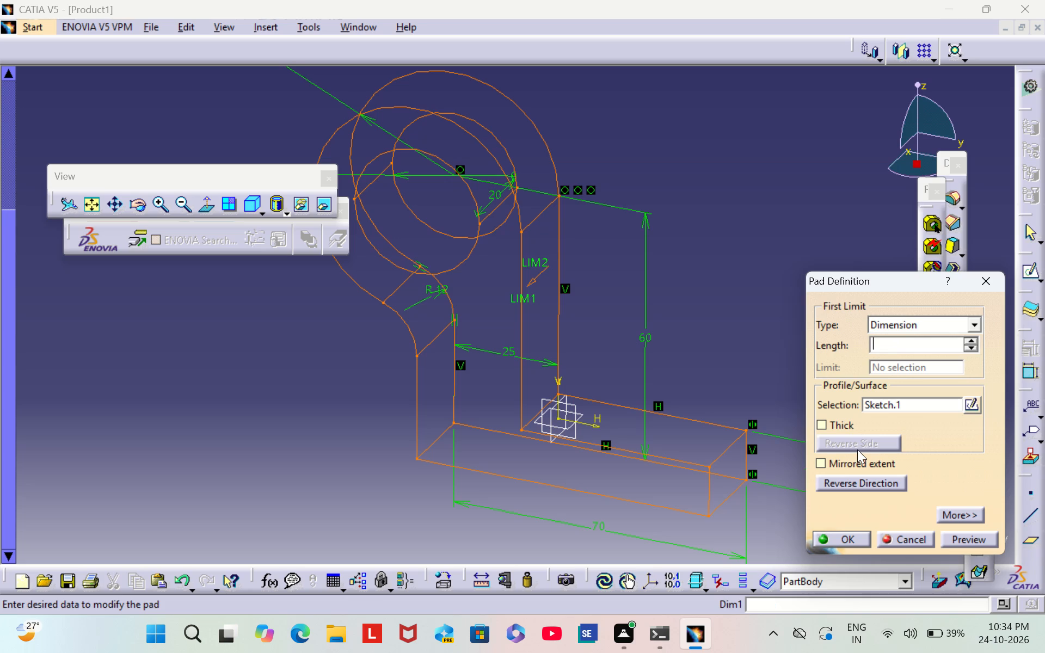
text(50)
key(Return)
click(815, 342)
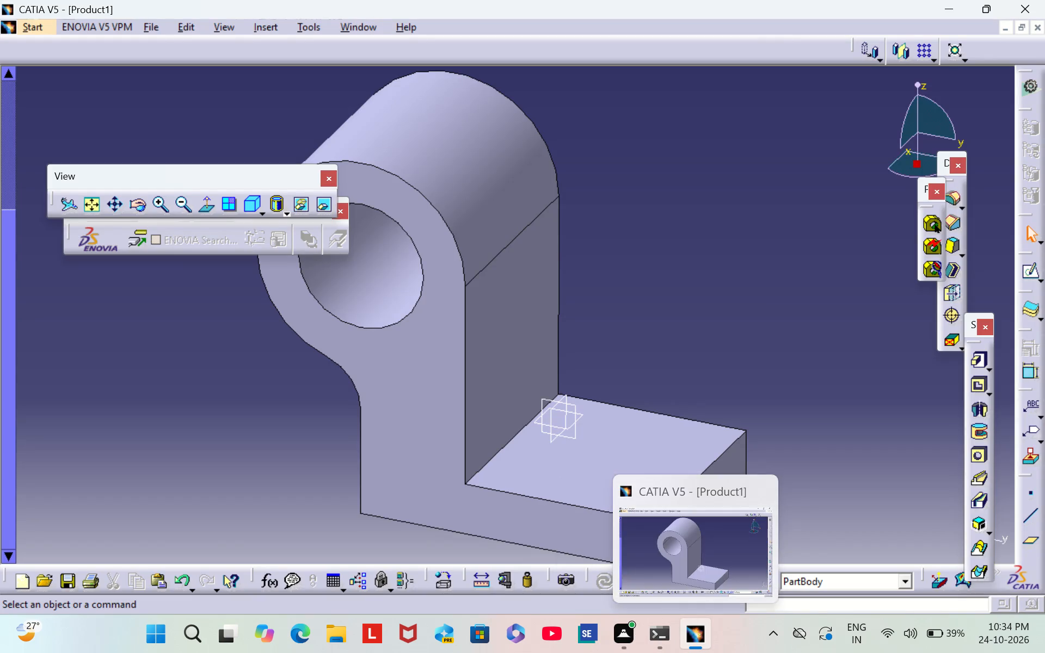
Open a new sketch on the upper face of the bracket's base plate.
middle_drag(703, 283, 737, 265)
right_drag(705, 283, 737, 265)
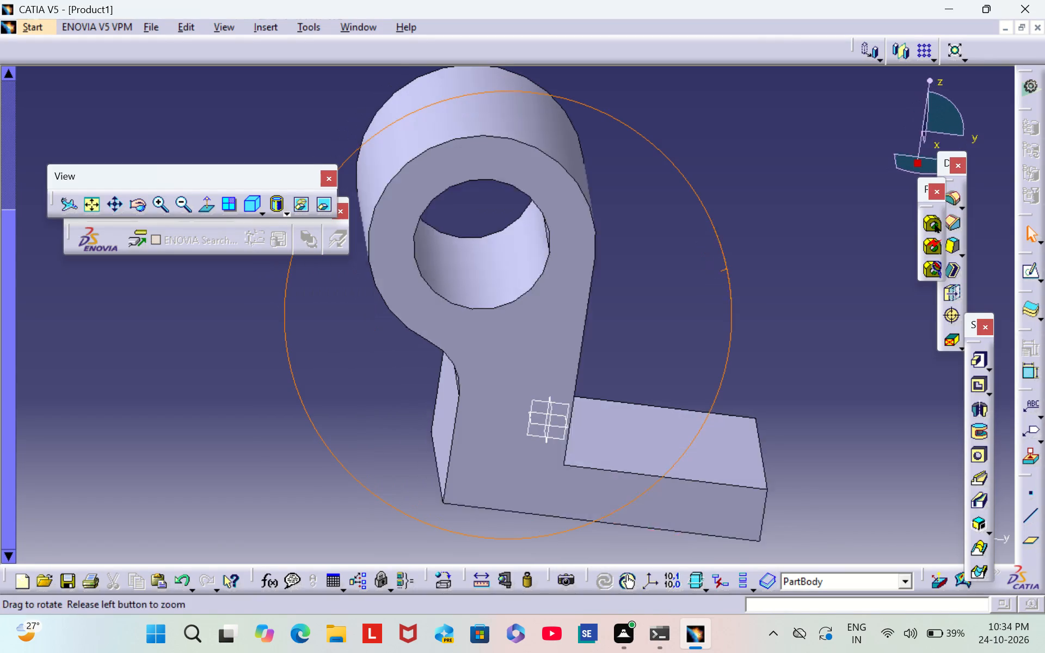
right_drag(737, 265, 644, 219)
middle_drag(737, 265, 644, 219)
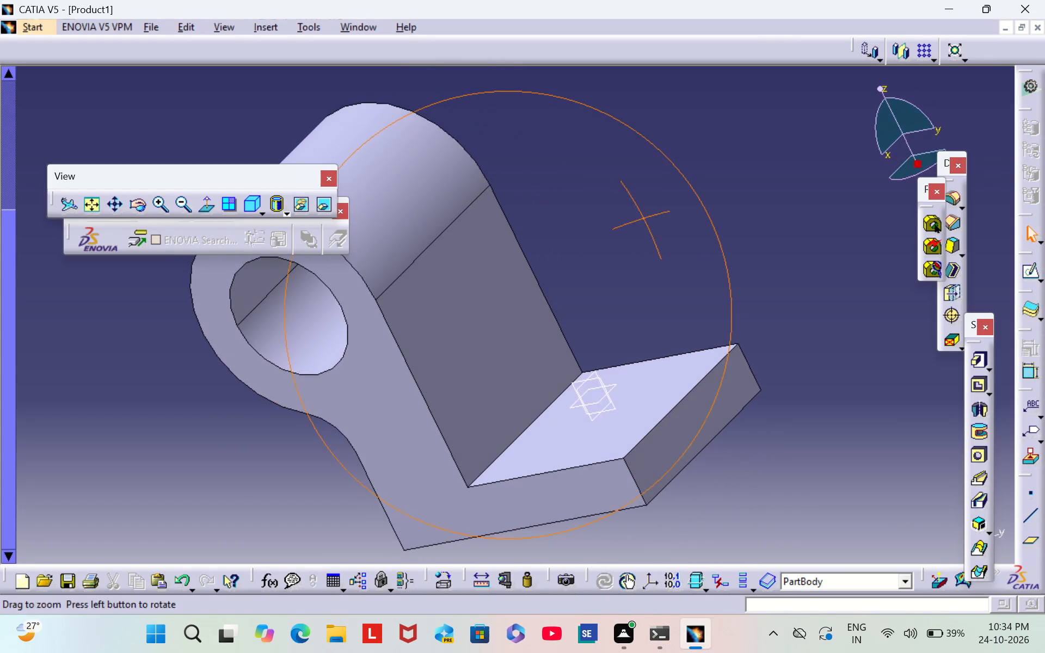
middle_drag(644, 219, 642, 249)
right_drag(644, 219, 642, 249)
scroll(595, 268, down, 2)
middle_drag(596, 268, 597, 266)
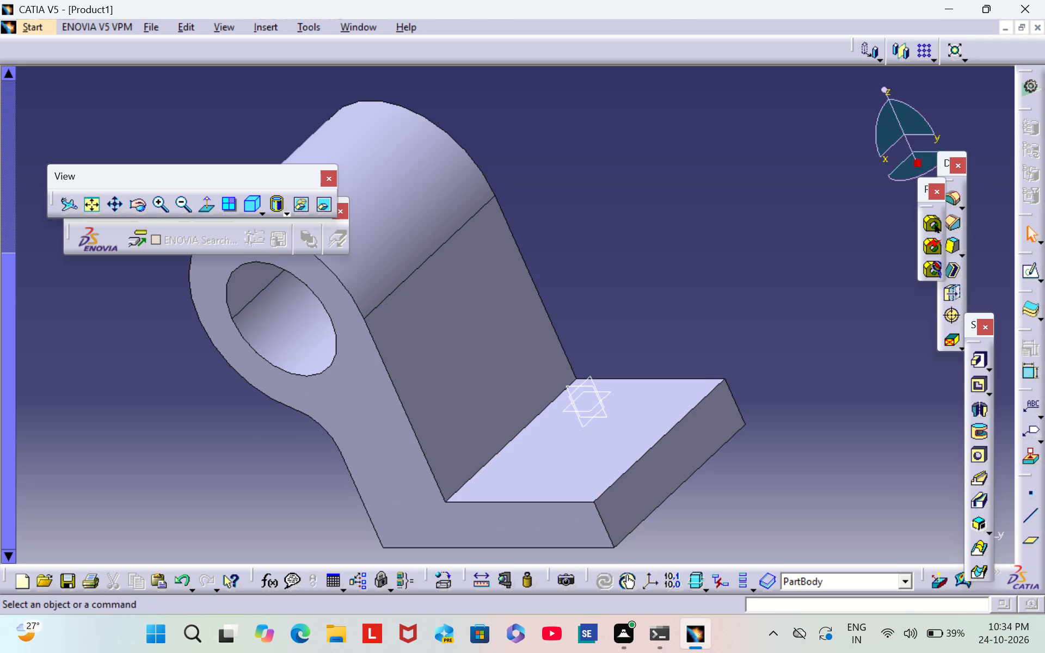
middle_drag(597, 266, 600, 289)
right_drag(596, 263, 600, 288)
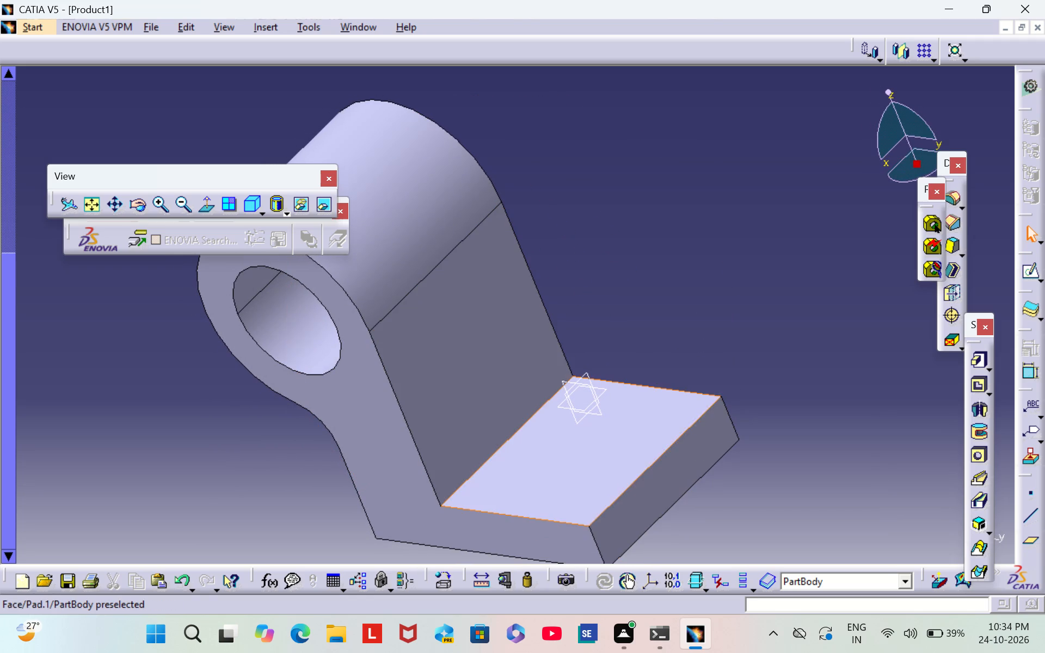
click(581, 483)
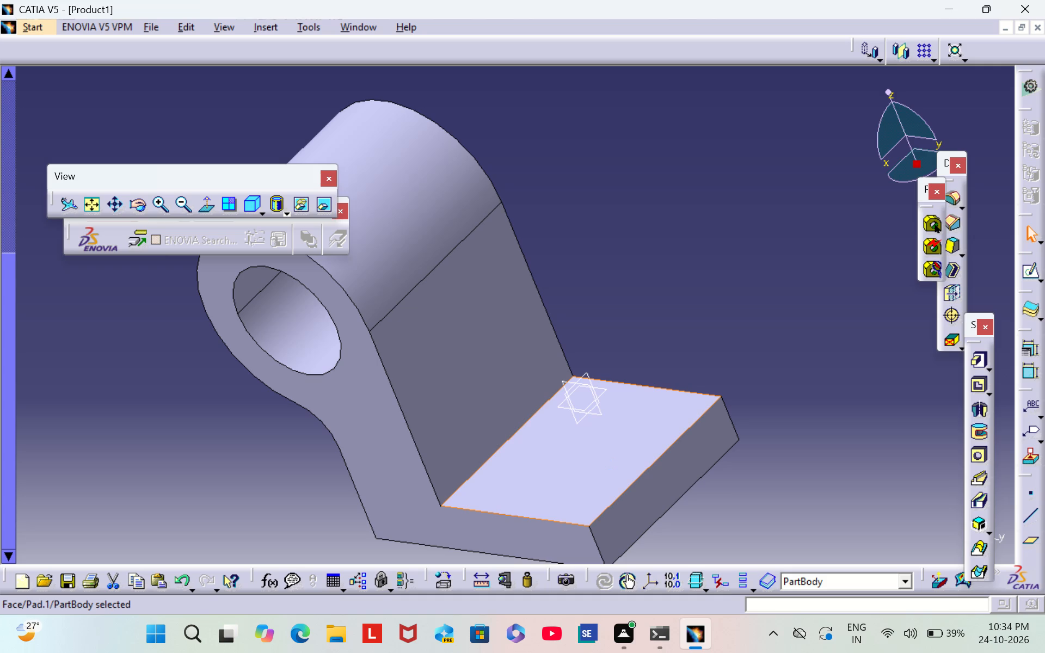
click(1019, 268)
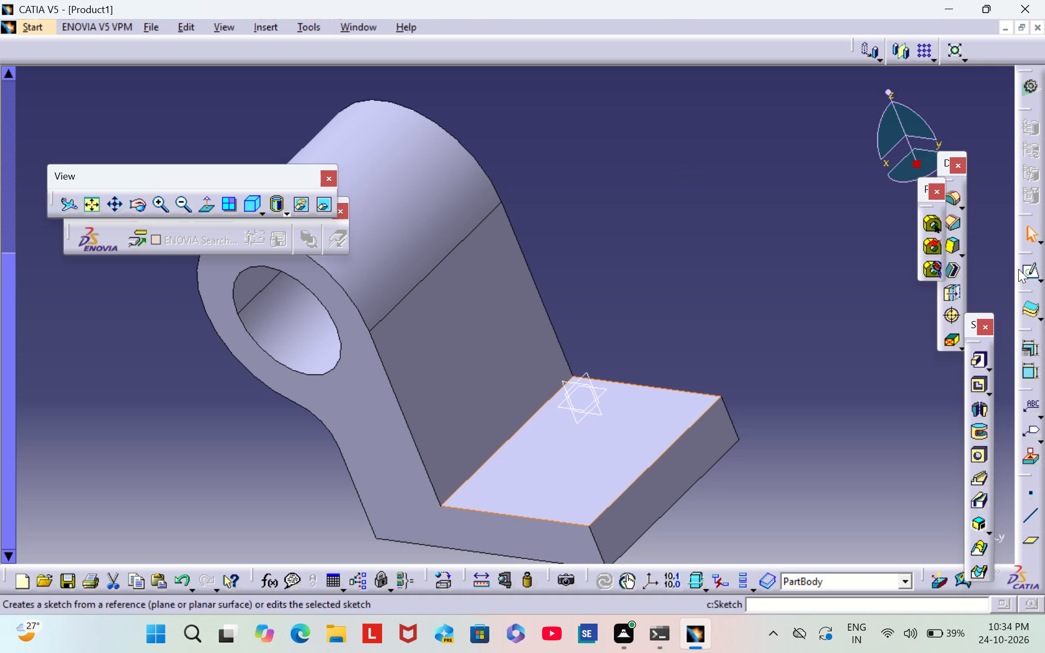
click(1026, 269)
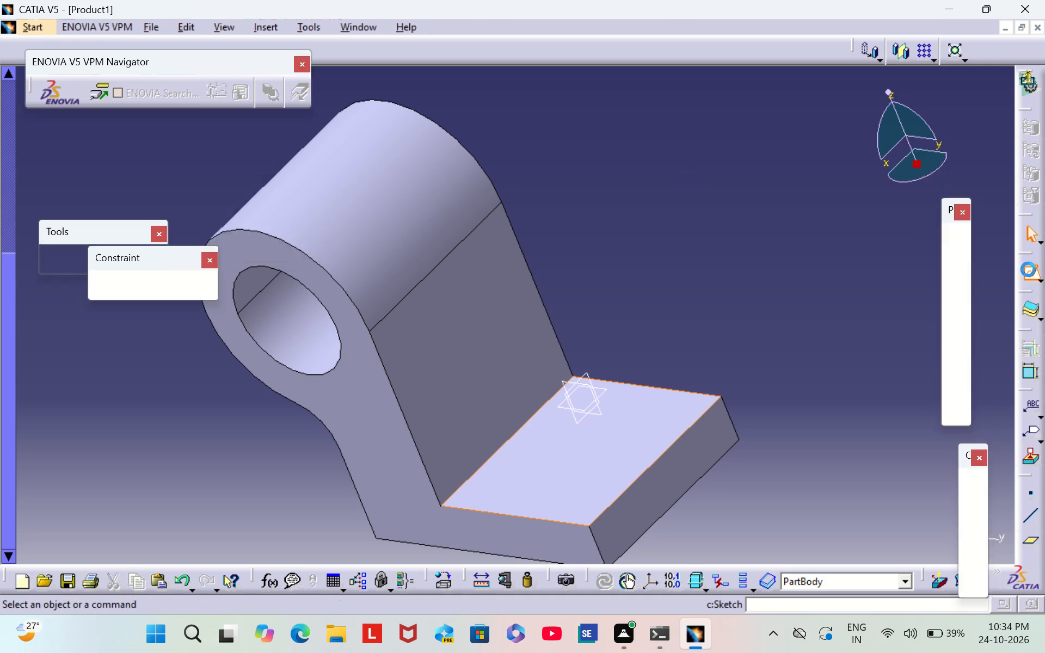
Sketch a circle of about 8.7 mm radius centred on the base plate's side edge at H 50 mm, near the free end.
middle_drag(836, 223, 754, 348)
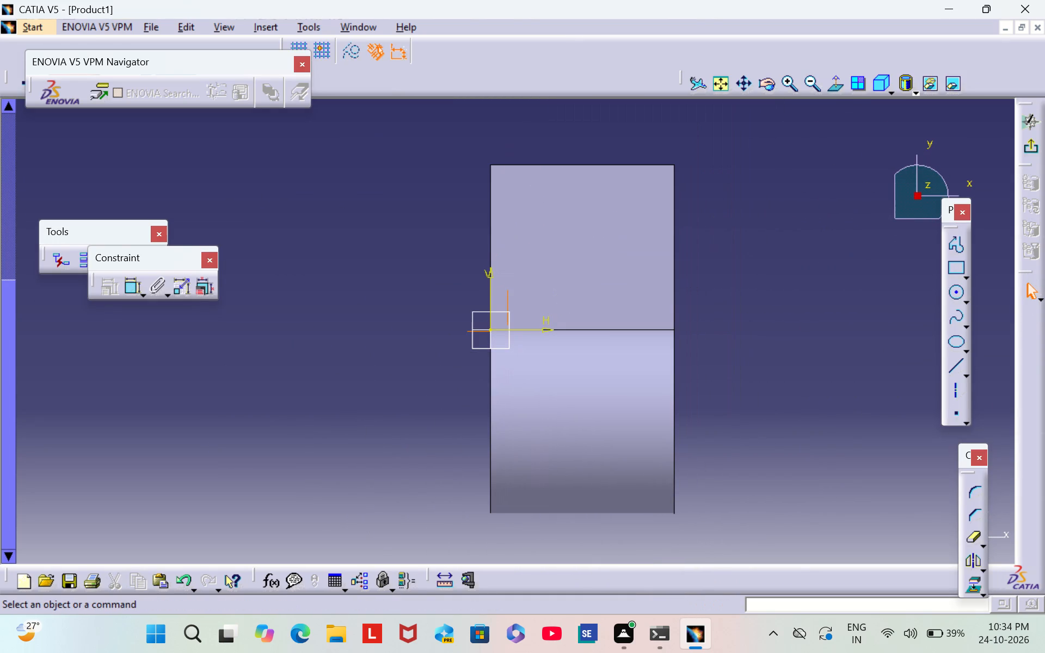
middle_drag(754, 348, 753, 348)
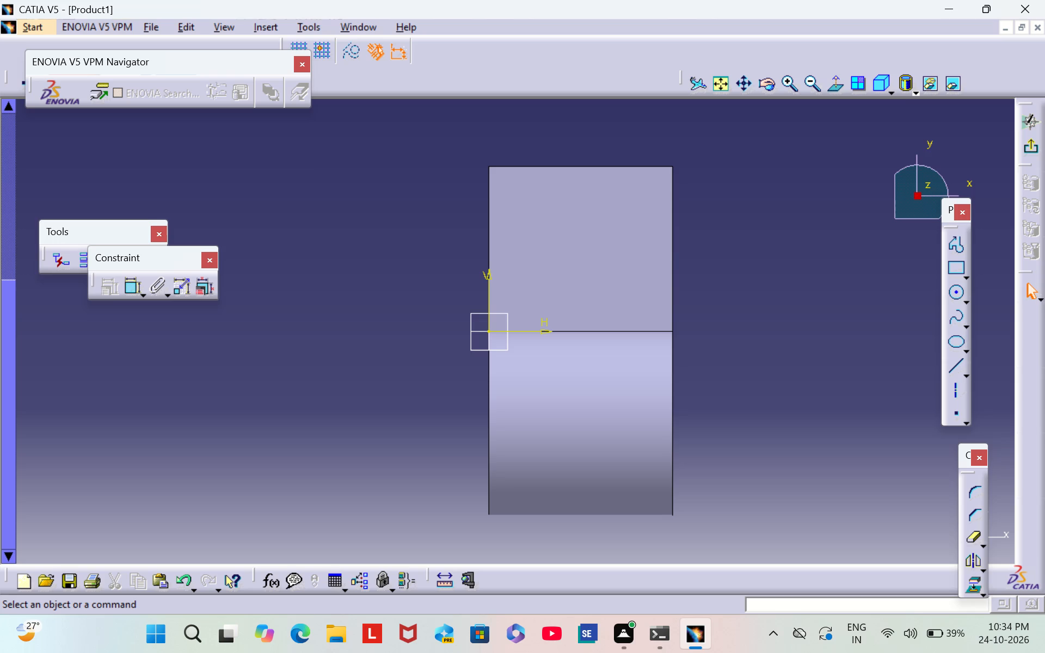
click(957, 289)
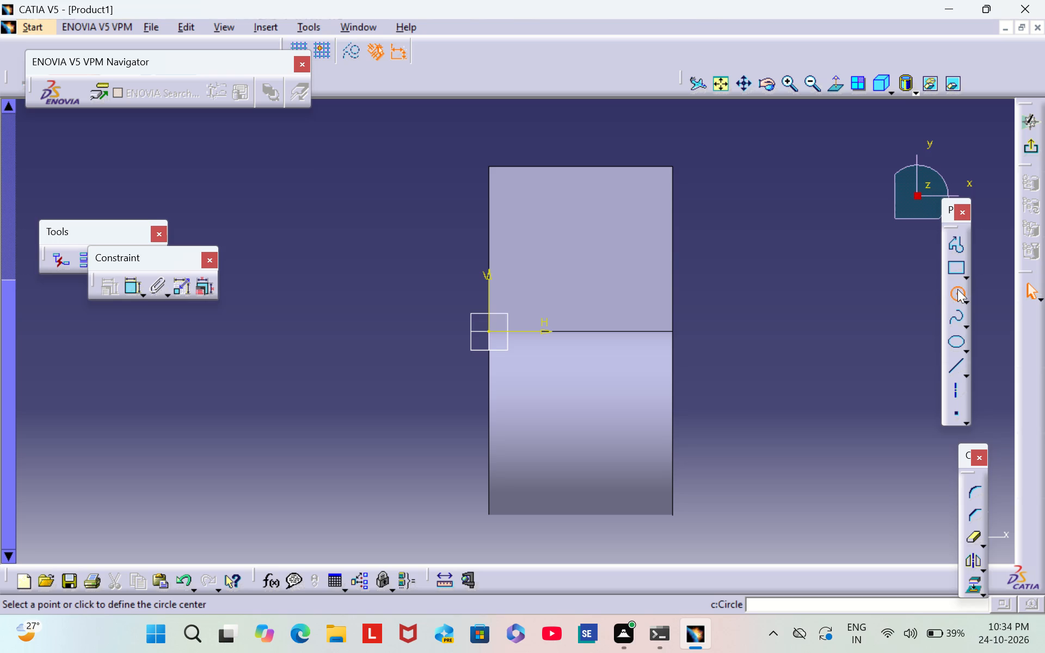
click(671, 199)
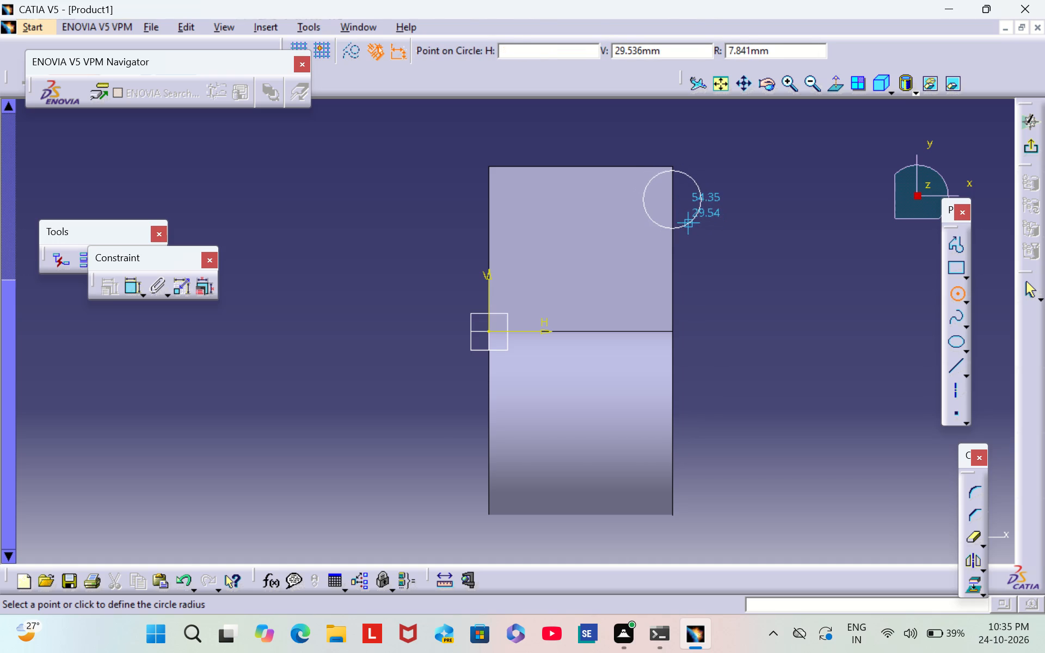
click(690, 227)
click(739, 226)
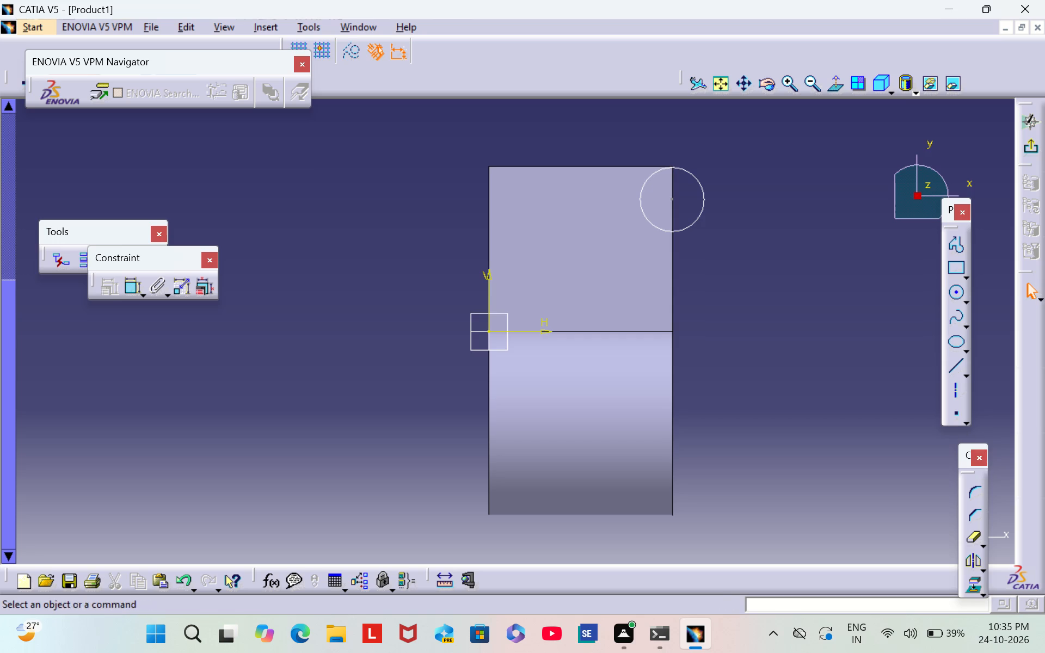
Dimension the circle's radius and set it to 20 mm.
click(136, 285)
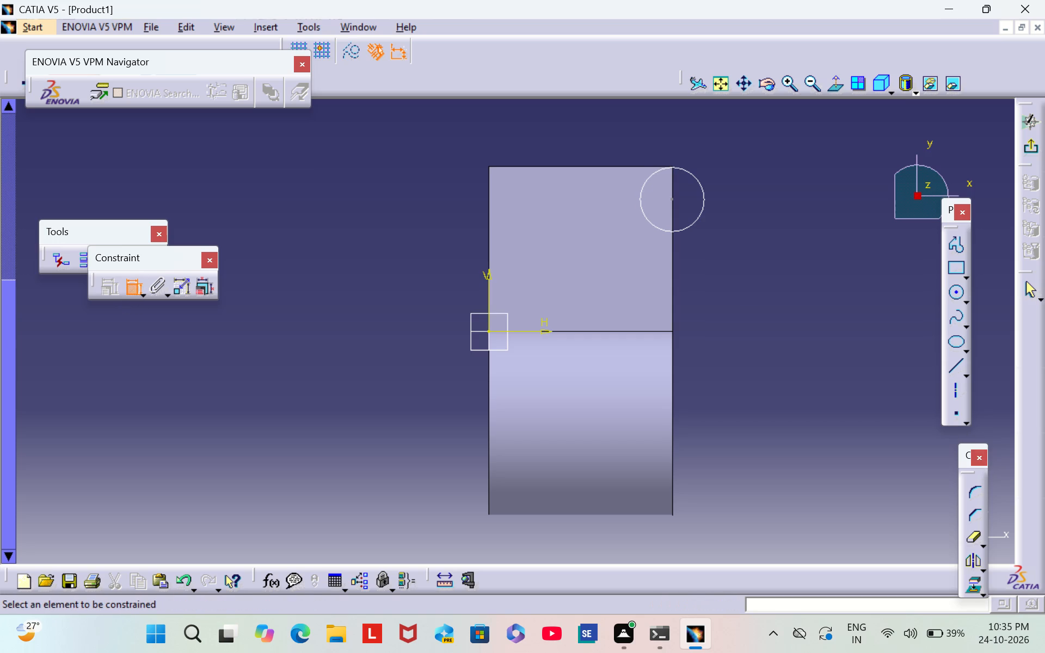
click(703, 211)
click(761, 228)
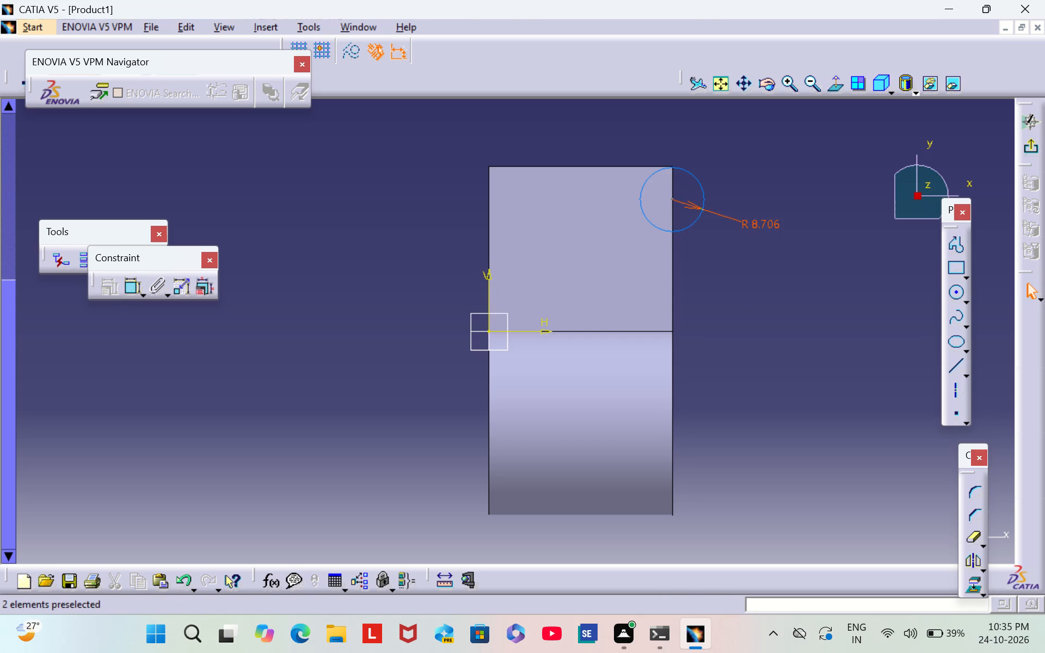
double_click(753, 220)
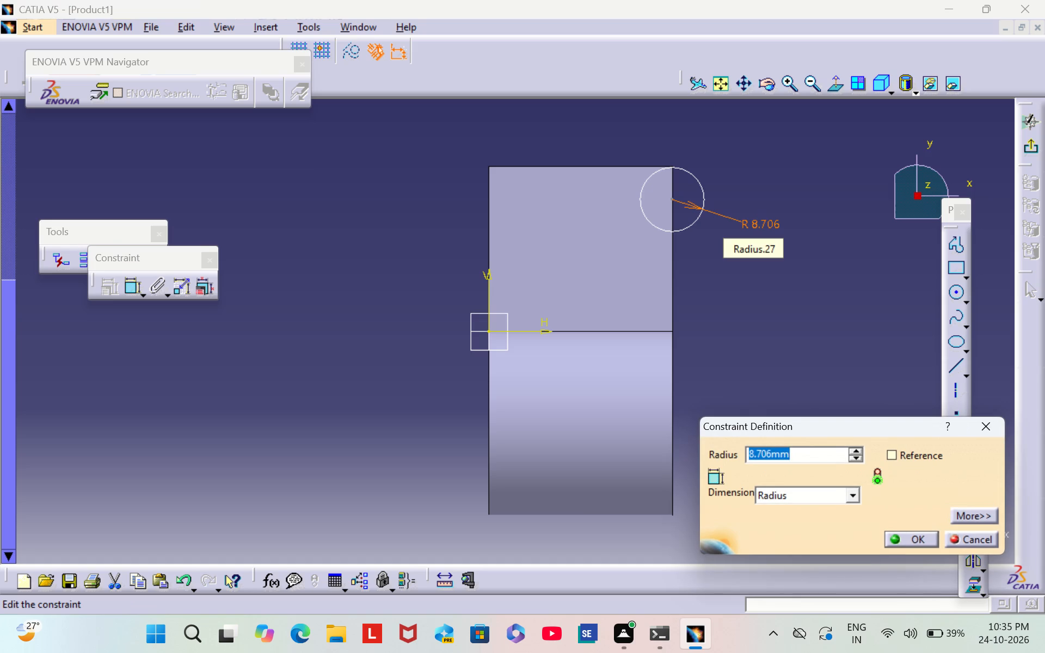
key(BackSpace)
text(20)
key(Return)
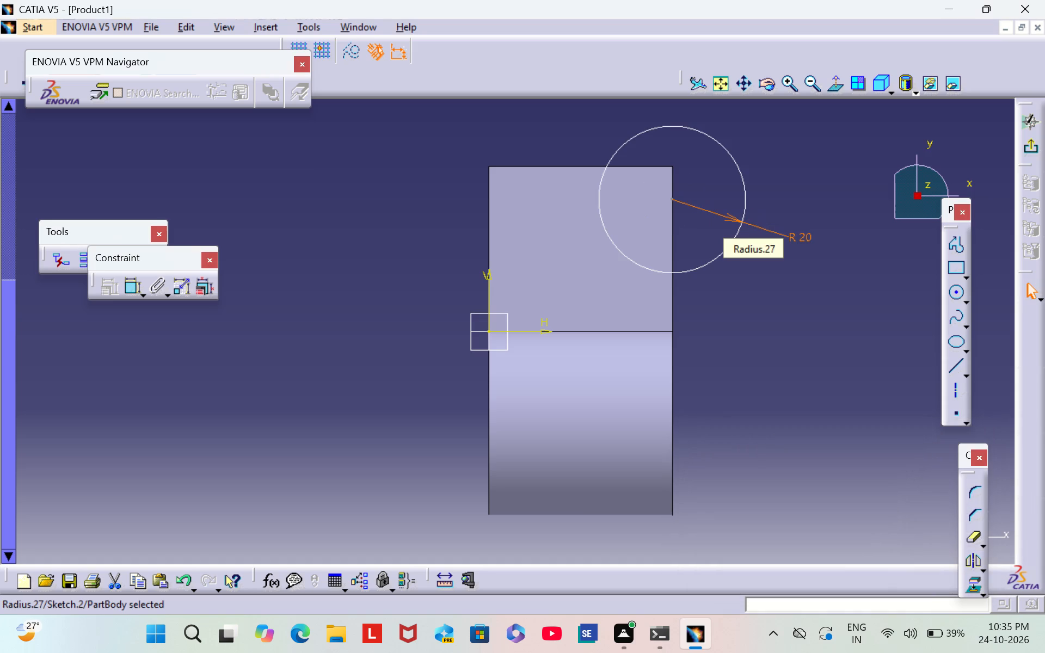
click(787, 297)
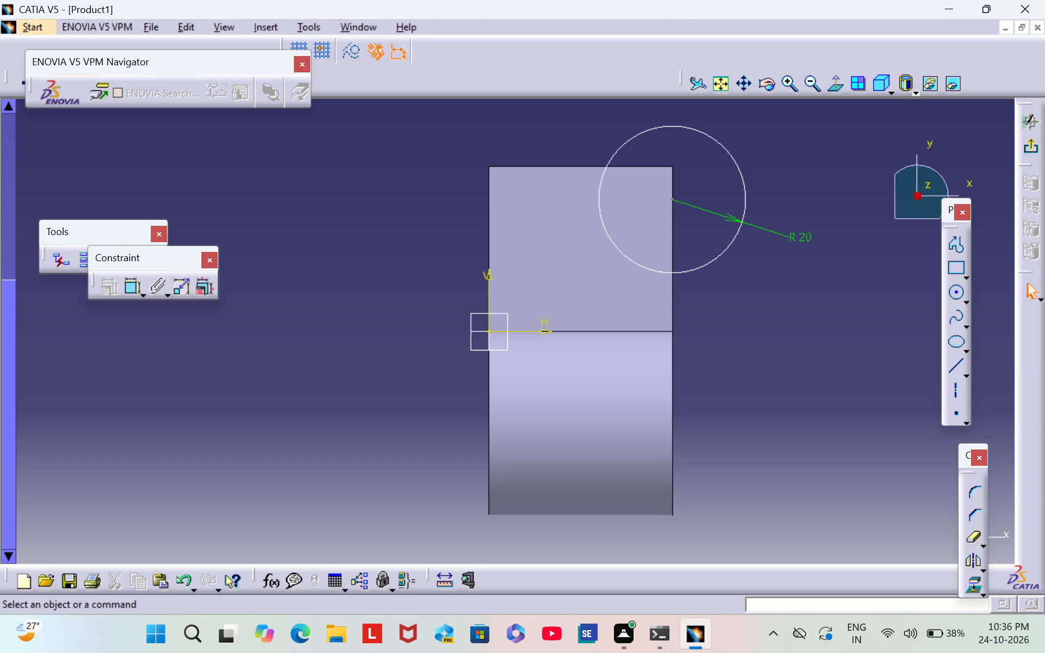
Move the 20 mm radius circle's centre along the side edge to about V 25 mm, so the circle meets the plate's end edge.
right_drag(801, 309, 505, 493)
drag(672, 199, 674, 241)
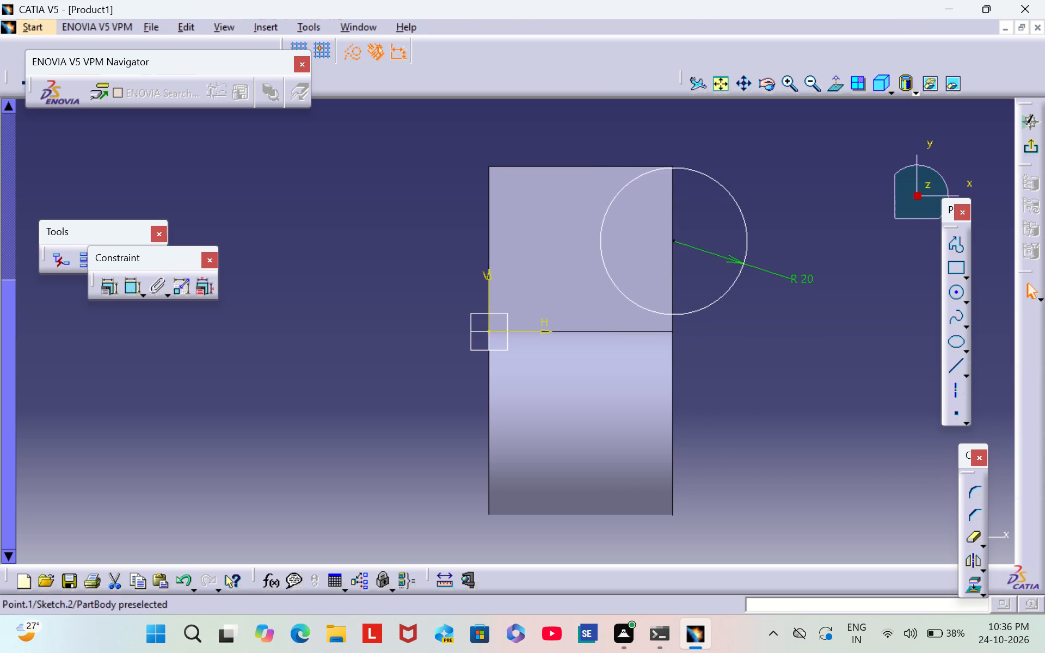
drag(674, 241, 674, 240)
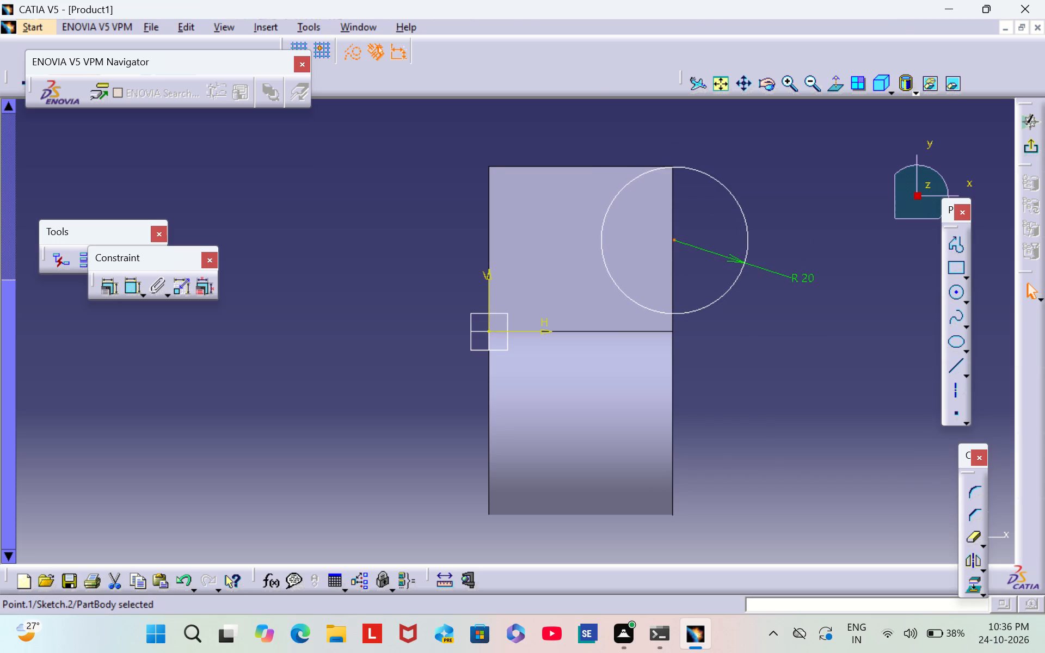
click(797, 187)
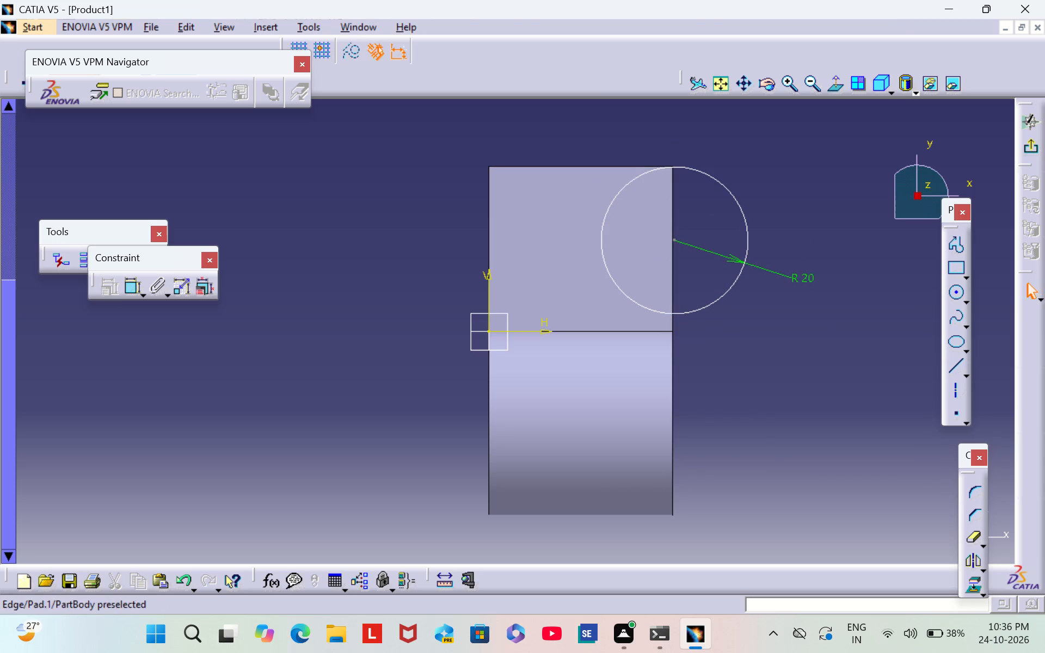
Make the circle's centre coincident with the base plate's side edge.
triple_click(791, 85)
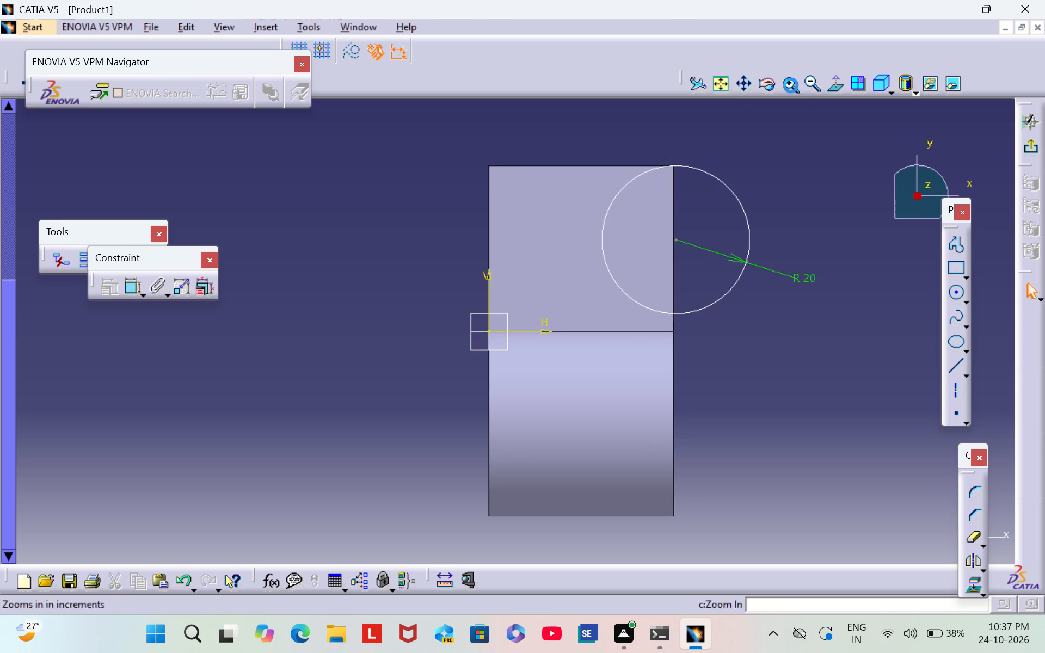
scroll(774, 181, down, 2)
middle_drag(775, 178, 722, 254)
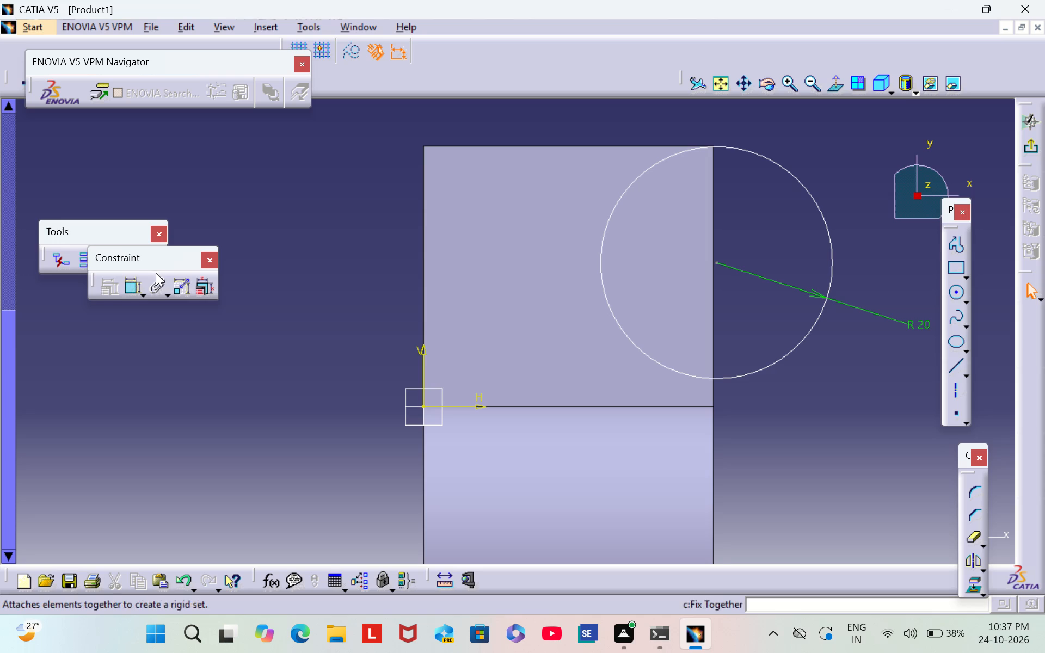
drag(164, 255, 625, 98)
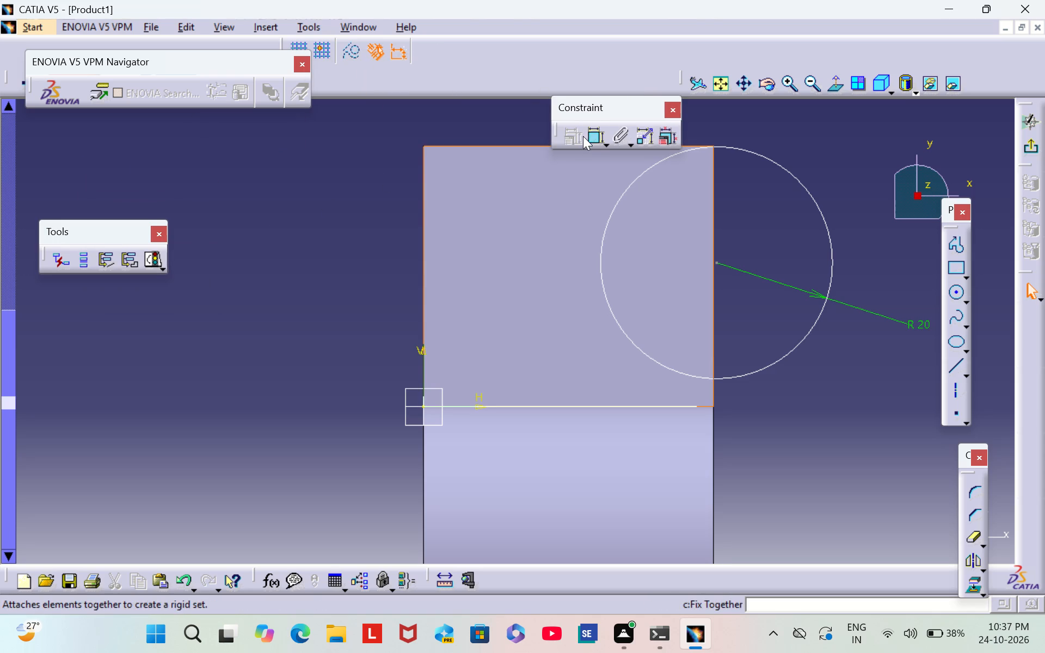
double_click(589, 137)
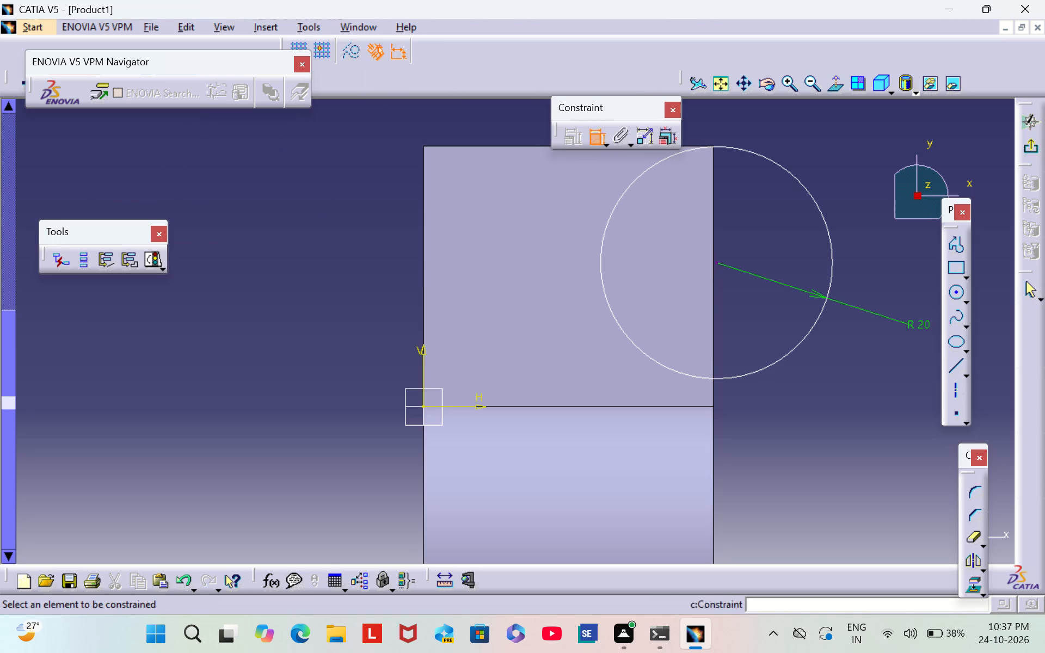
click(717, 262)
click(711, 282)
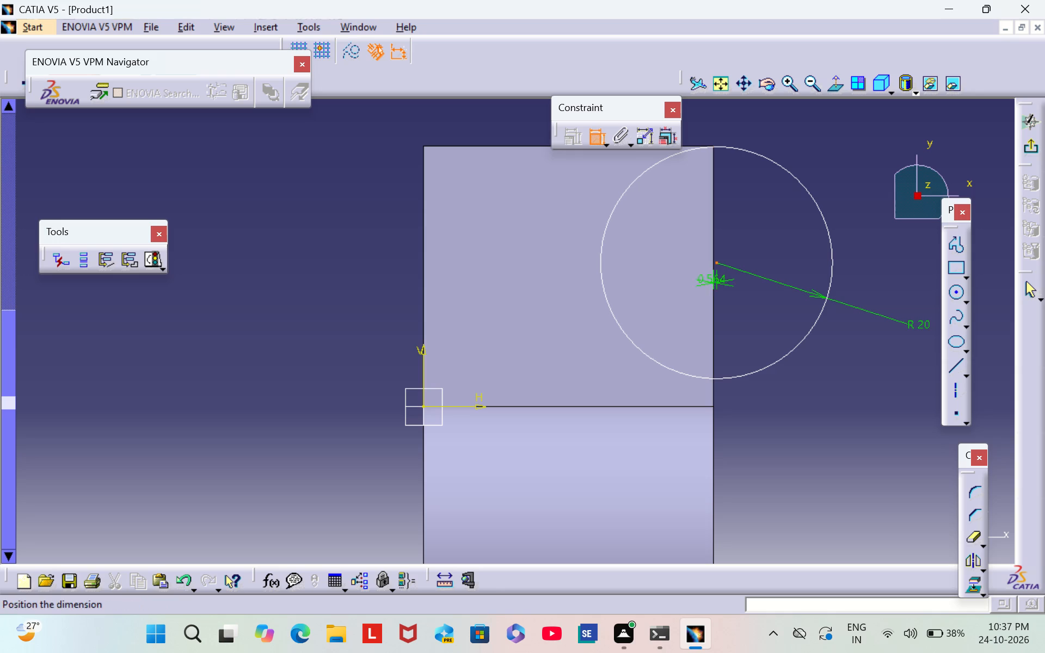
right_click(711, 282)
click(742, 429)
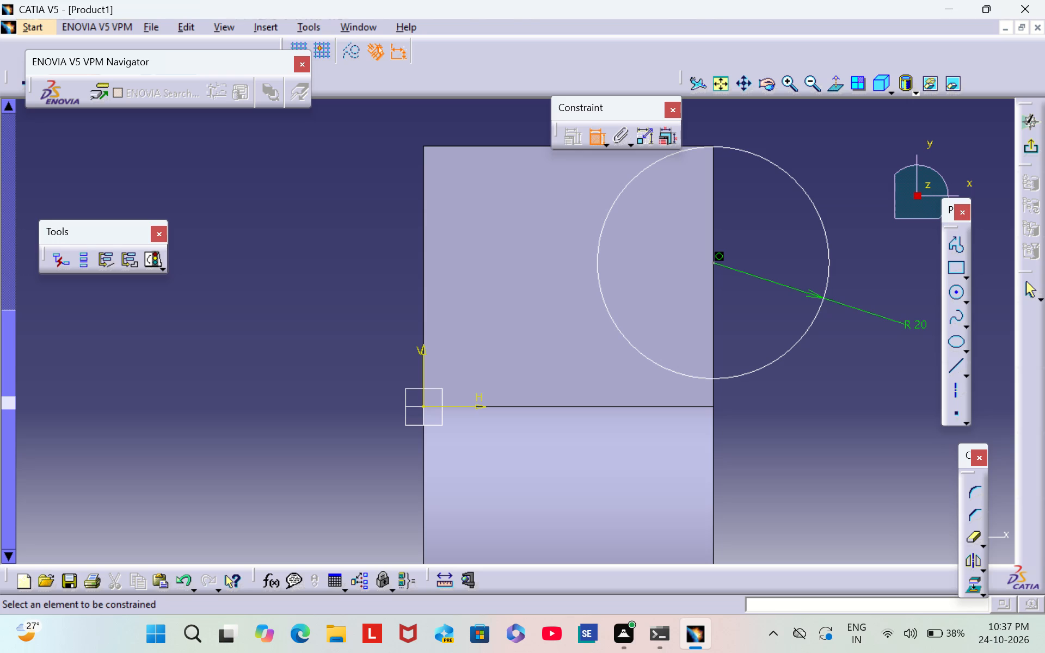
Sketch a smaller concentric circle of about 7.4 mm radius at the centre of the 20 mm radius circle.
click(956, 295)
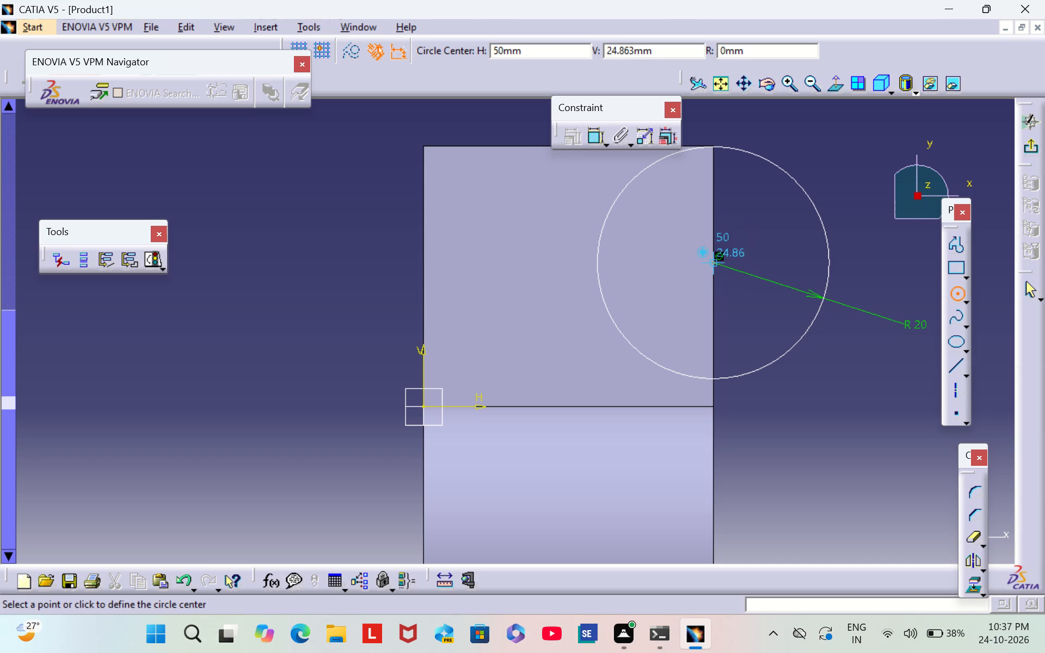
click(713, 263)
click(739, 299)
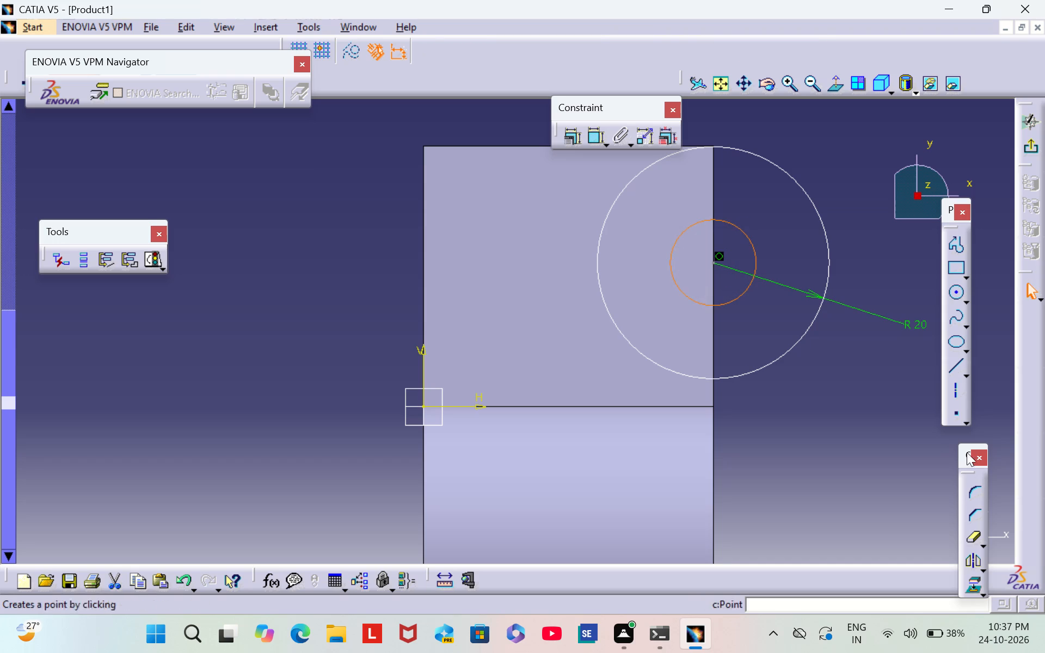
Dimension the inner circle as a diameter and set it to 12 mm.
click(599, 143)
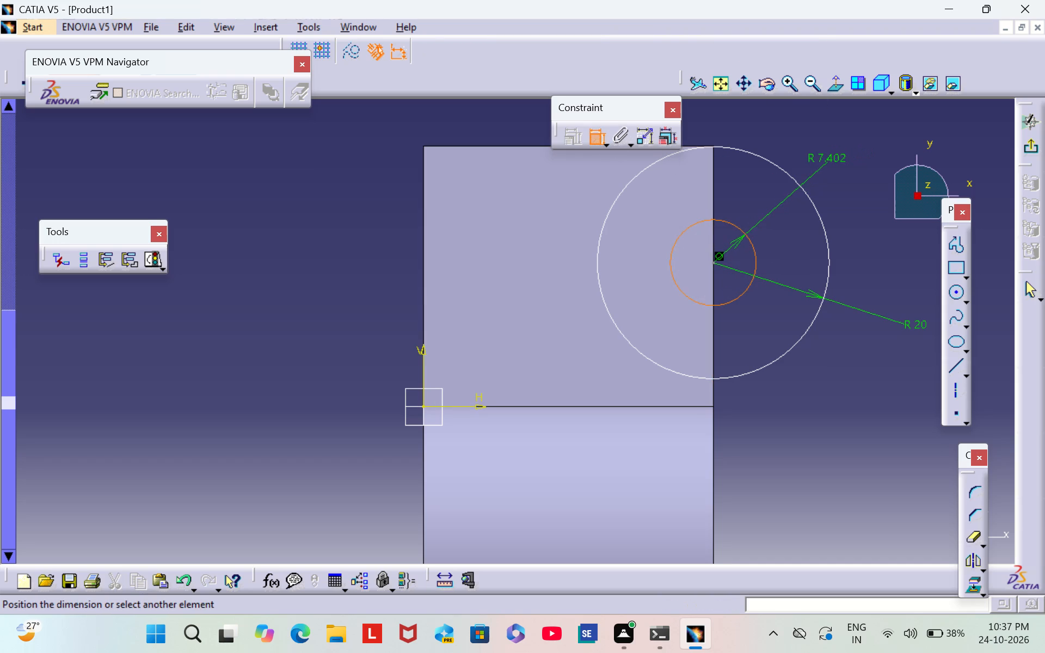
click(826, 162)
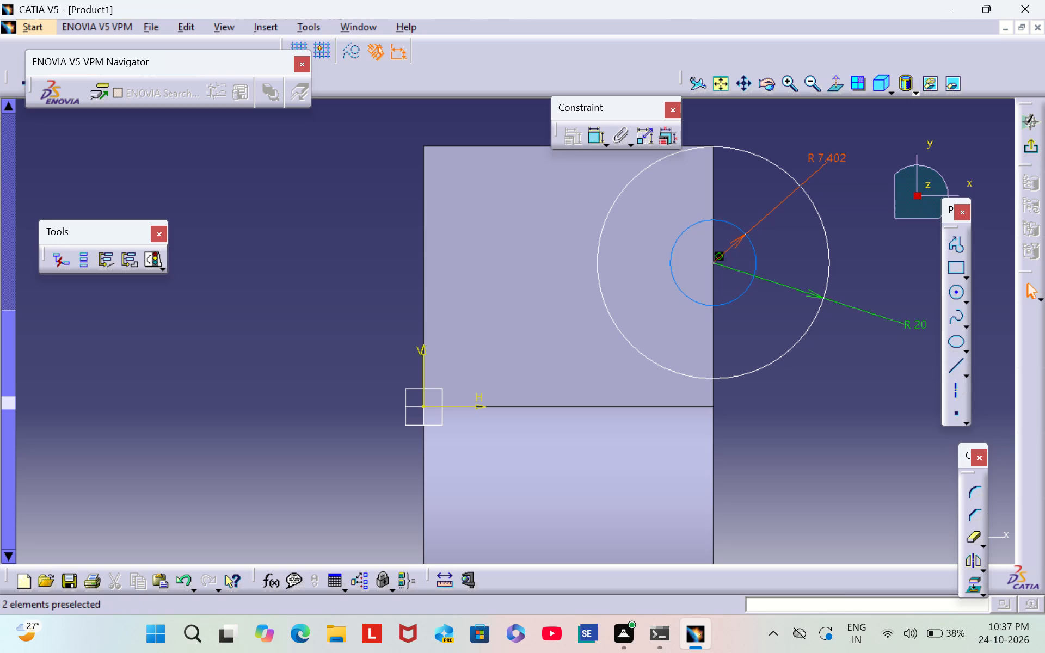
double_click(827, 159)
key(BackSpace)
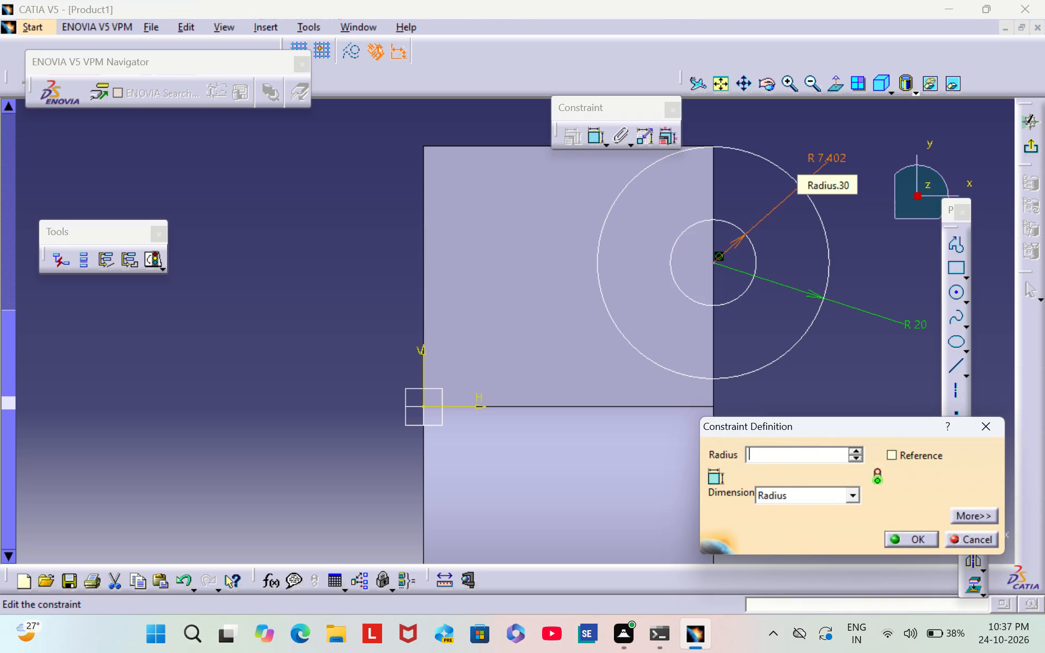
click(856, 493)
click(790, 519)
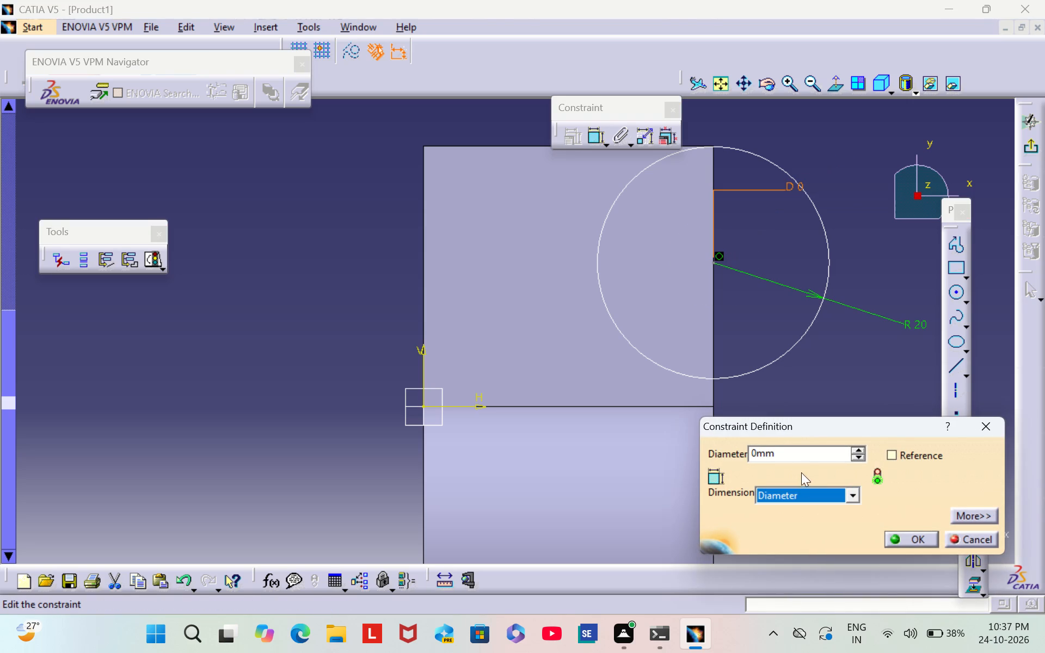
click(809, 459)
key(BackSpace)
key(BackSpace)
key(BackSpace)
key(BackSpace)
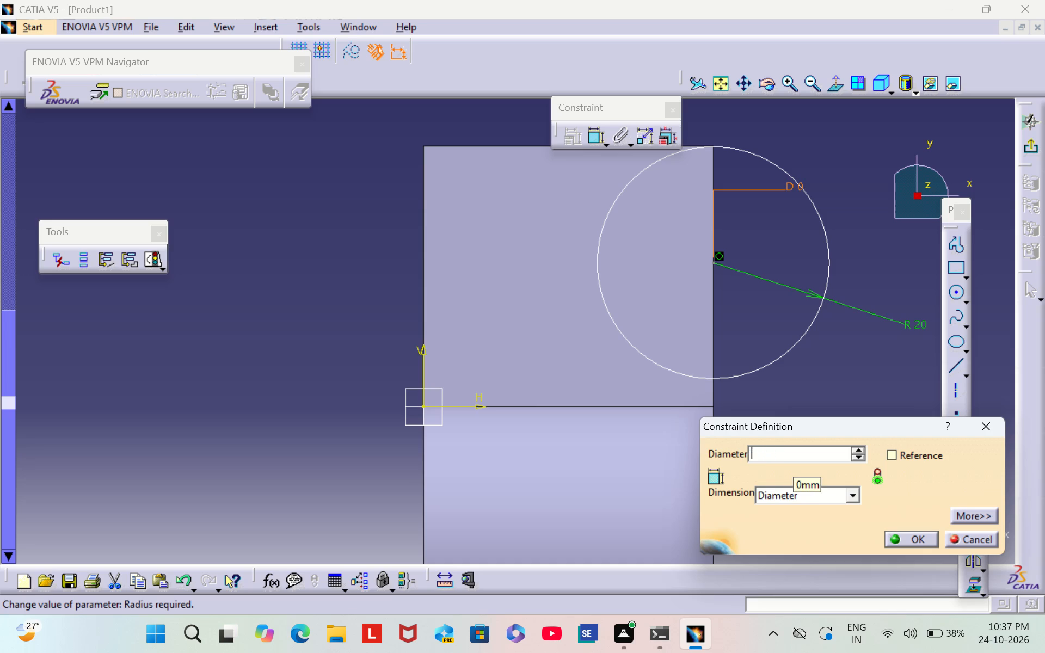
text(12)
key(Return)
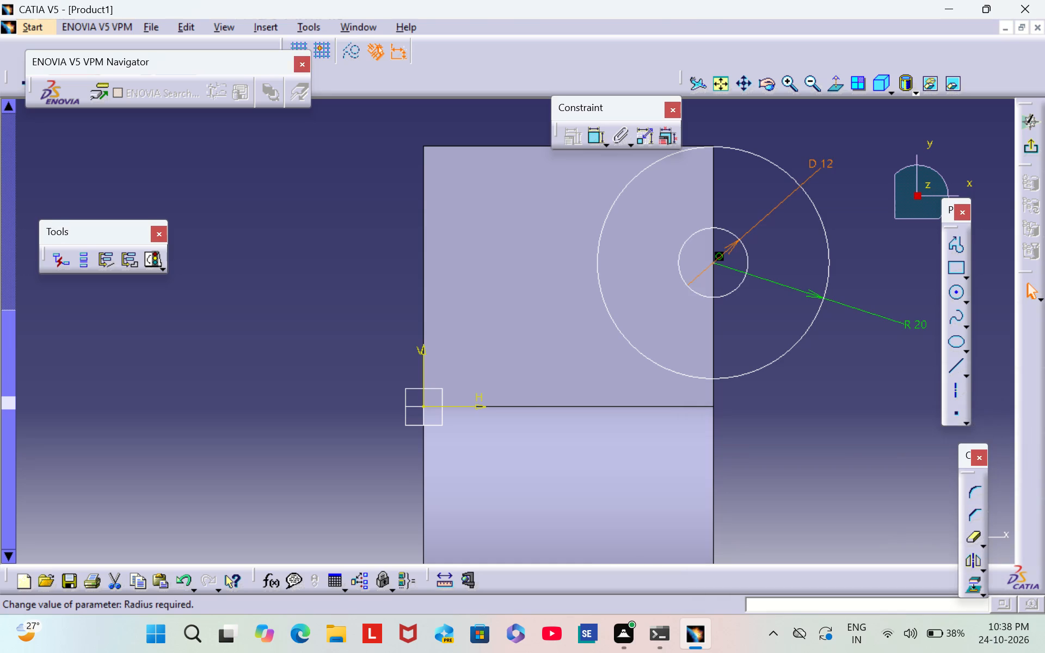
click(812, 381)
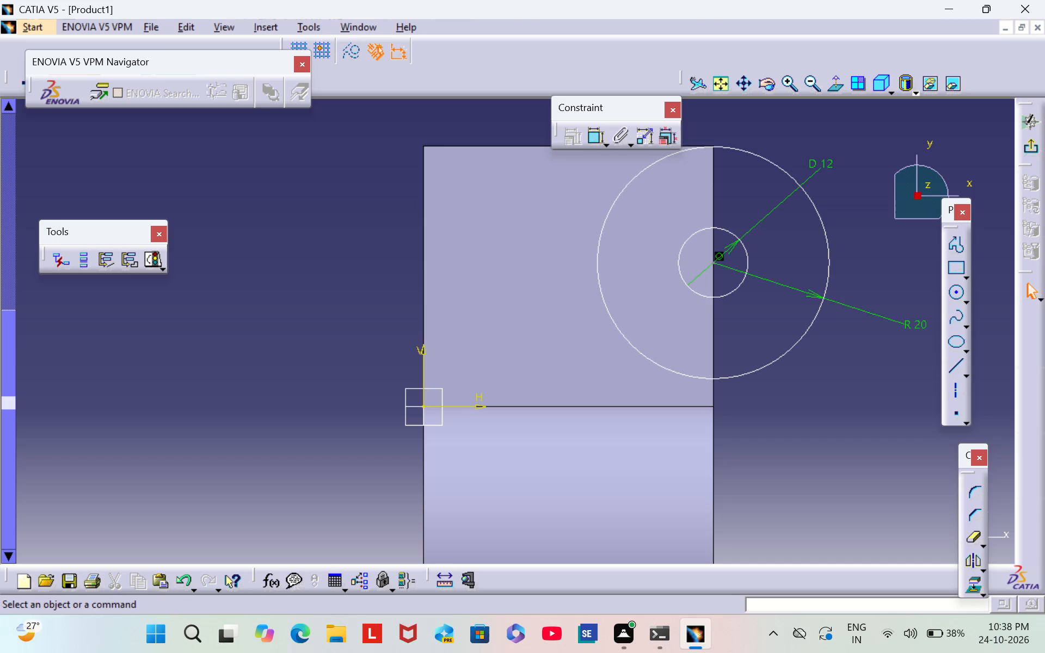
Sketch a circle of about 19 mm radius centred on the opposite side edge along the V axis, level with the first circles' centre.
click(958, 291)
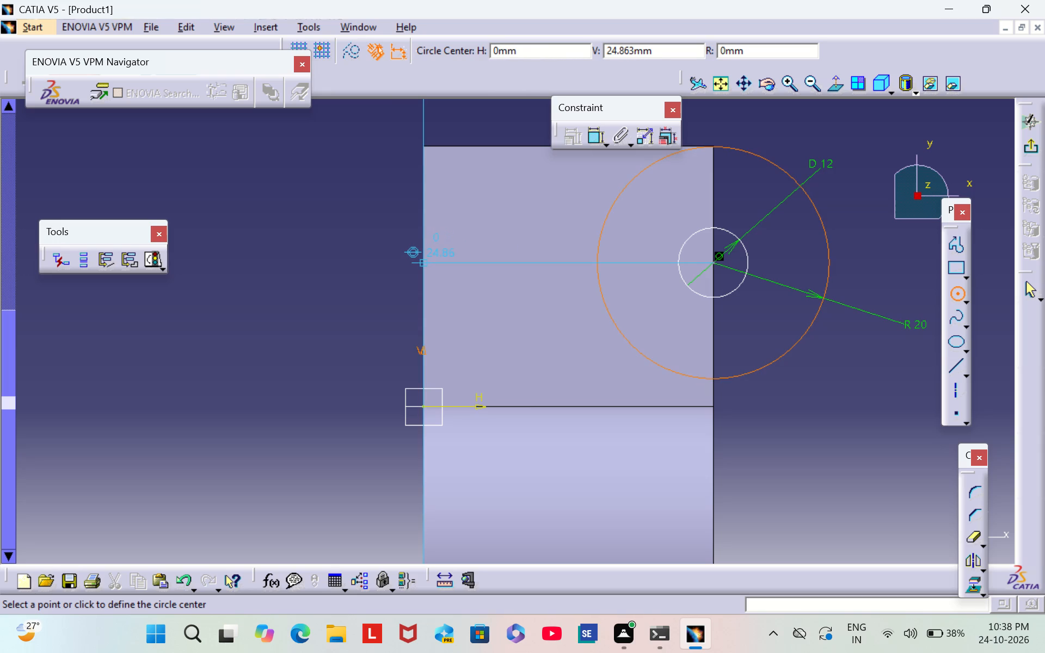
click(423, 261)
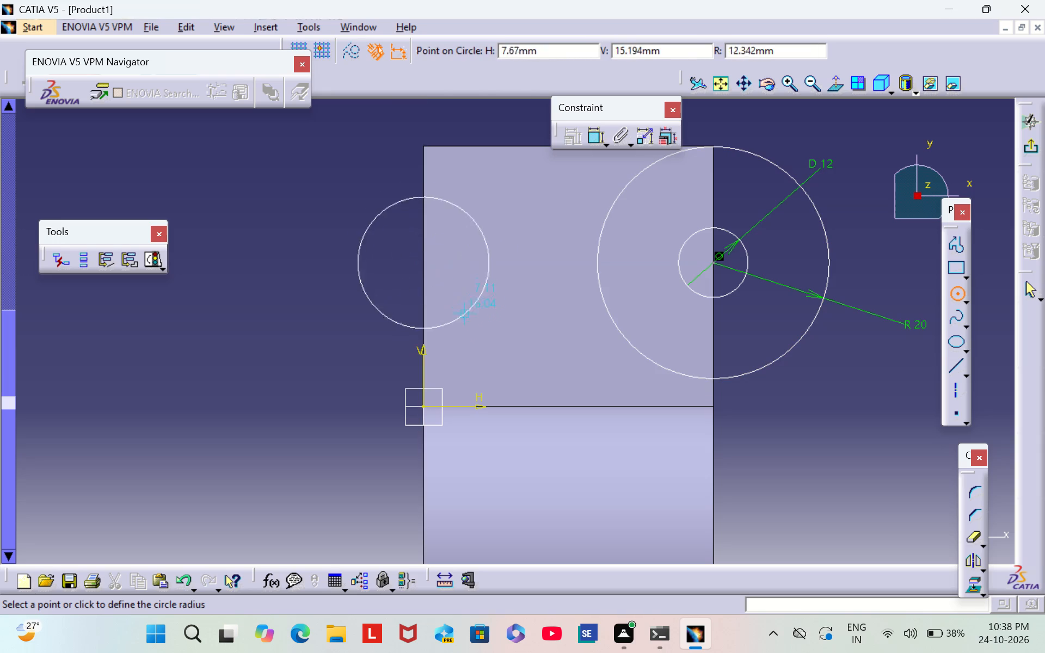
click(492, 349)
click(870, 445)
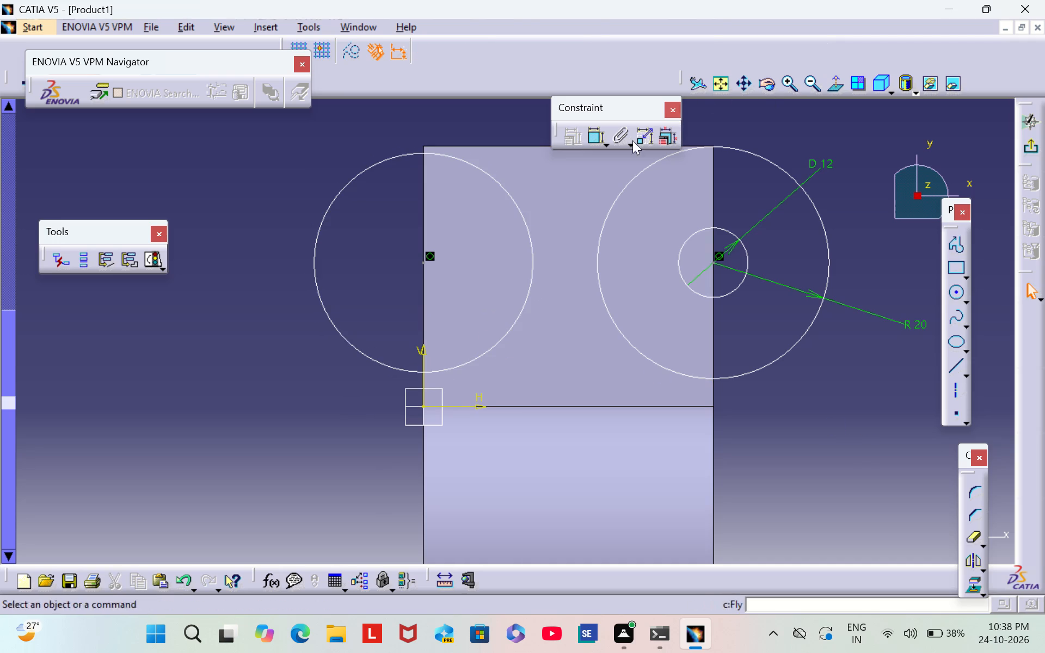
Add a size dimension to the circle centred on the V axis.
click(600, 136)
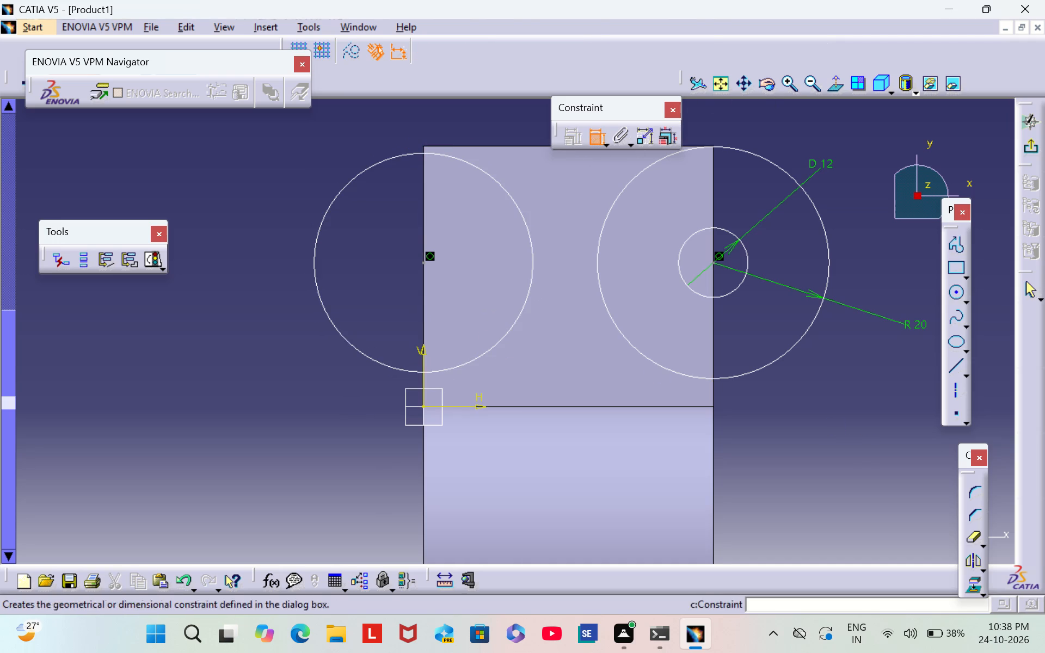
click(369, 164)
click(343, 131)
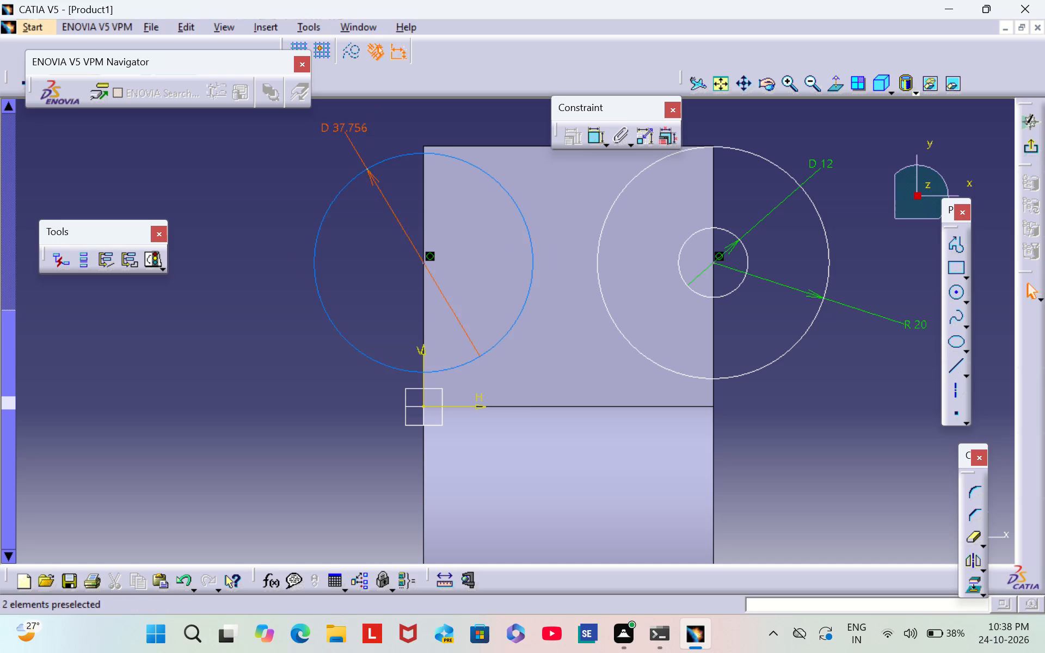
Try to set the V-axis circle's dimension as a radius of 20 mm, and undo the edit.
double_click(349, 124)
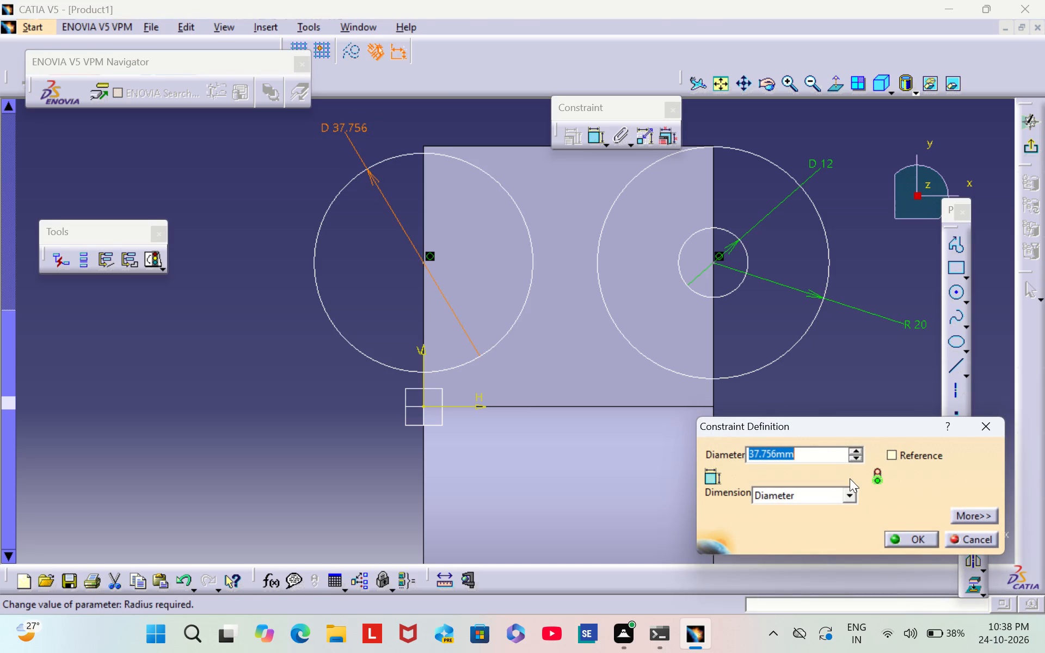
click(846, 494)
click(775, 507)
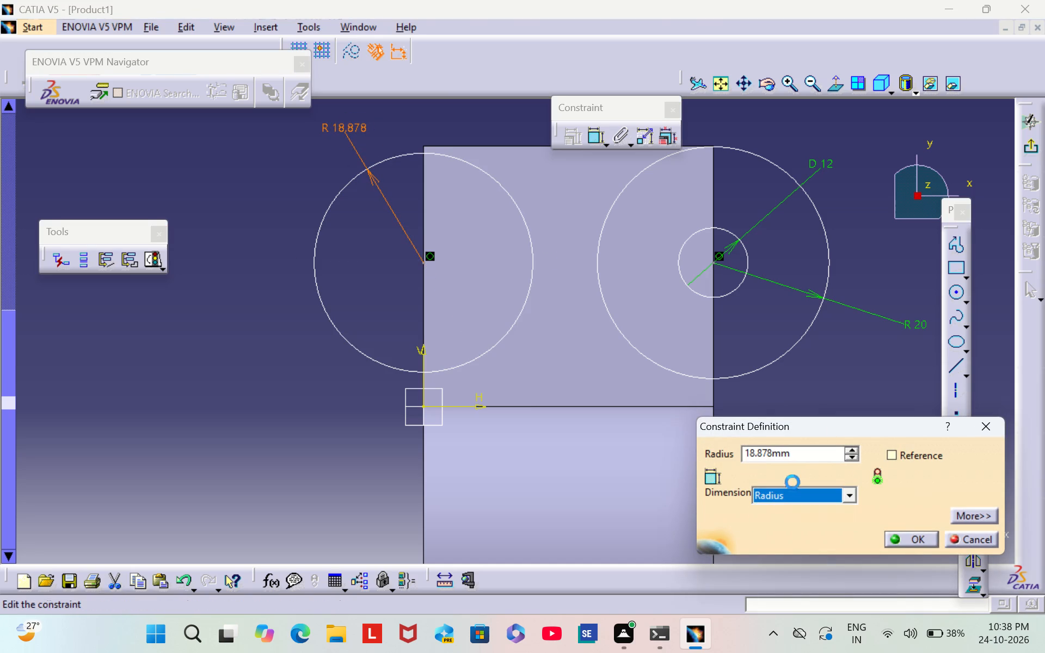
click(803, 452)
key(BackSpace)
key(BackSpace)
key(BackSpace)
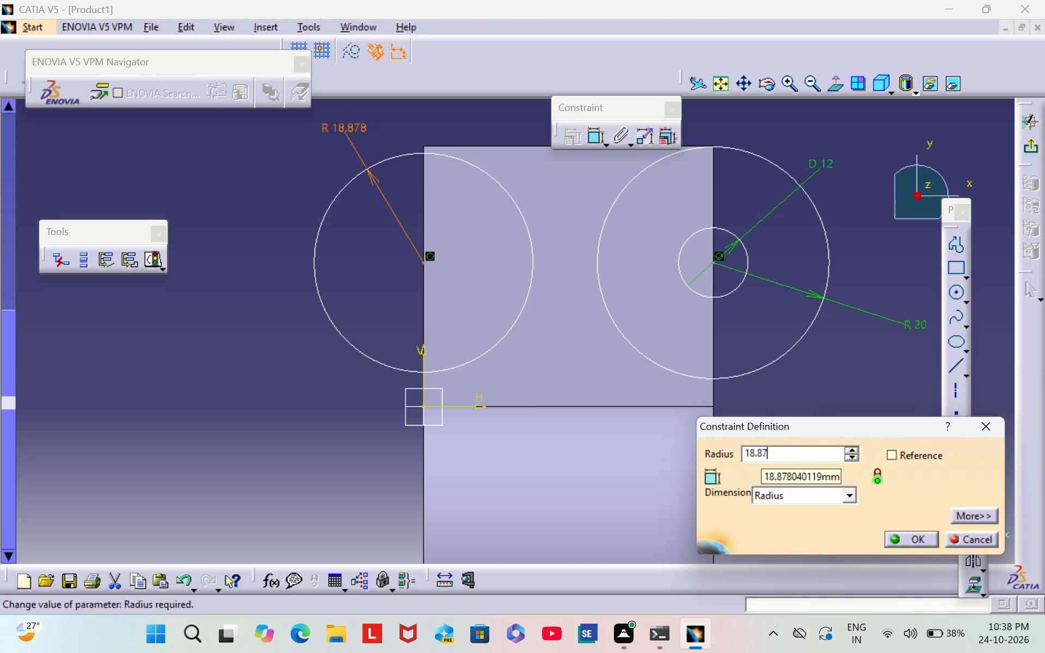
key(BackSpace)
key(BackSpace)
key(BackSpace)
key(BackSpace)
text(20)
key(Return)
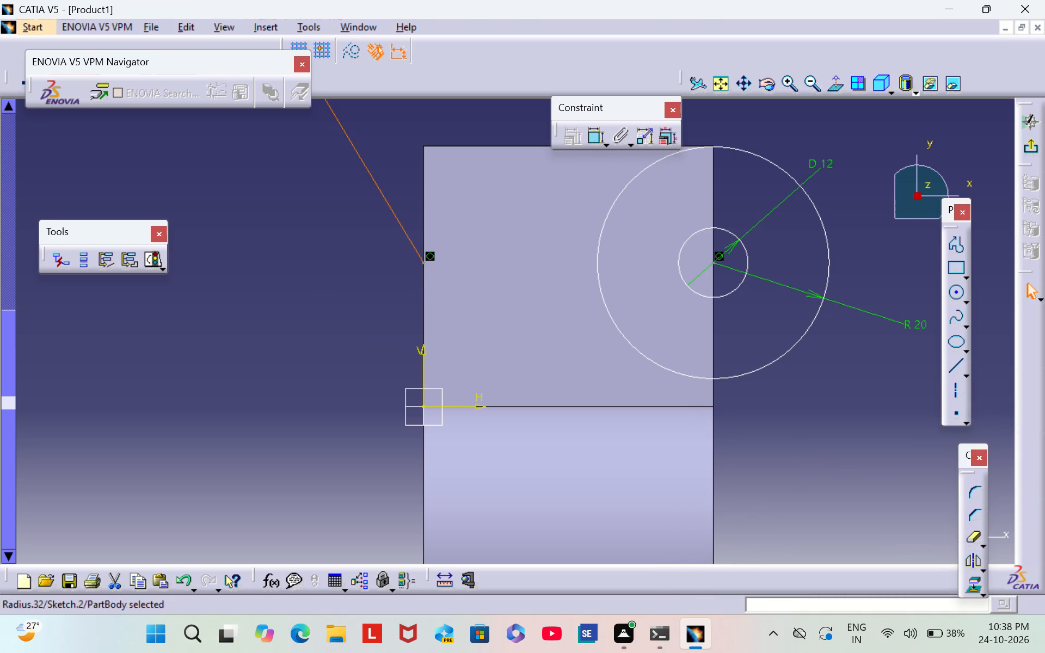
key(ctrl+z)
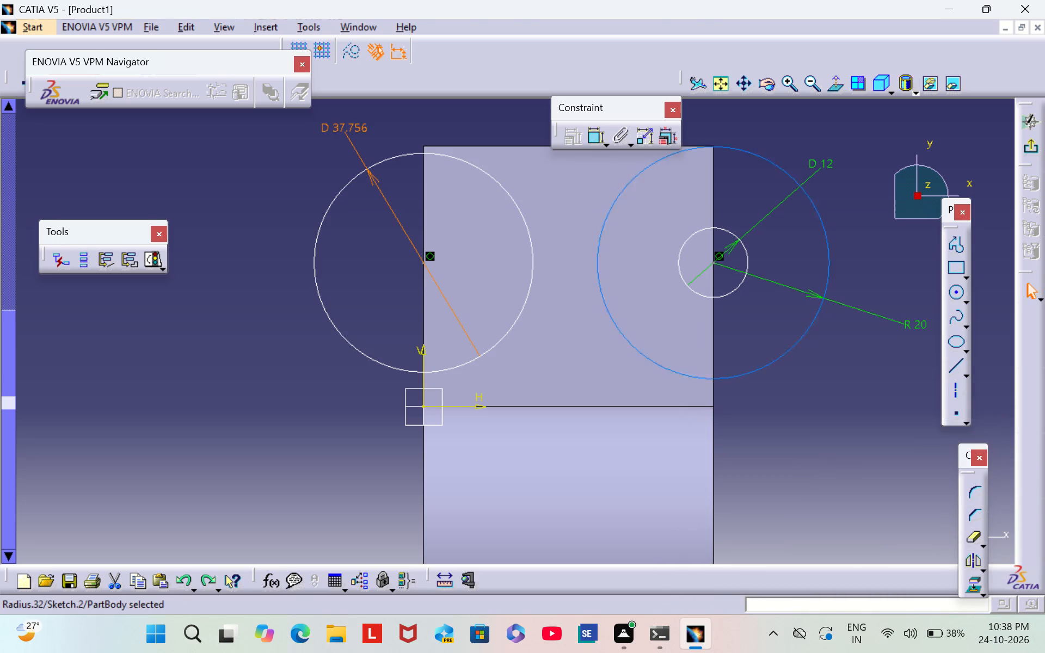
Change the V-axis circle's dimension from diameter to radius and set it to 20 mm.
click(575, 354)
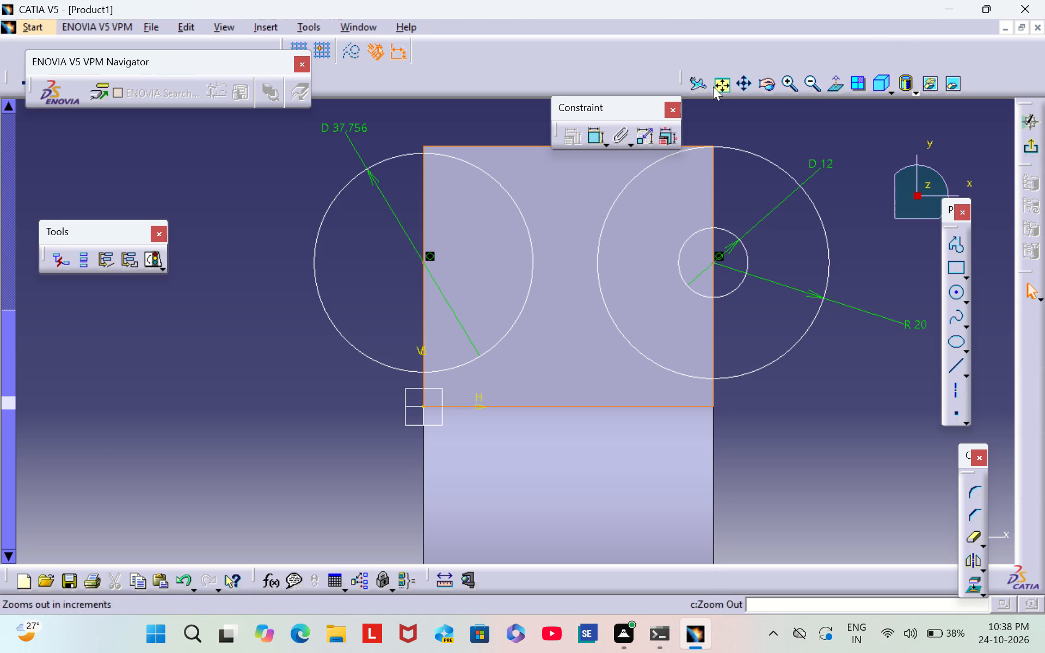
click(713, 87)
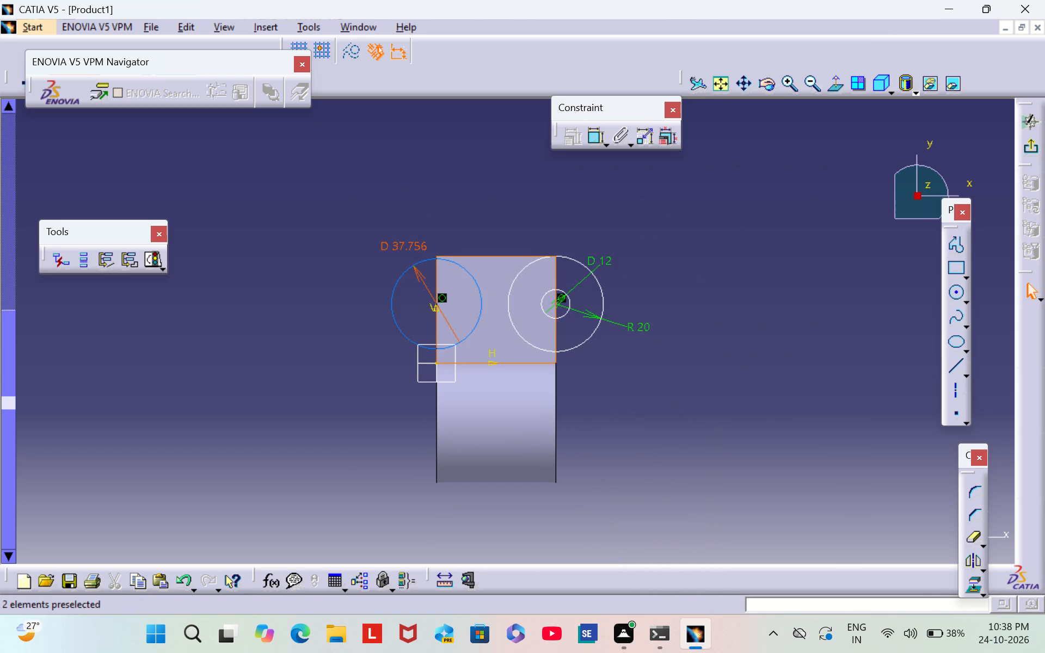
double_click(400, 243)
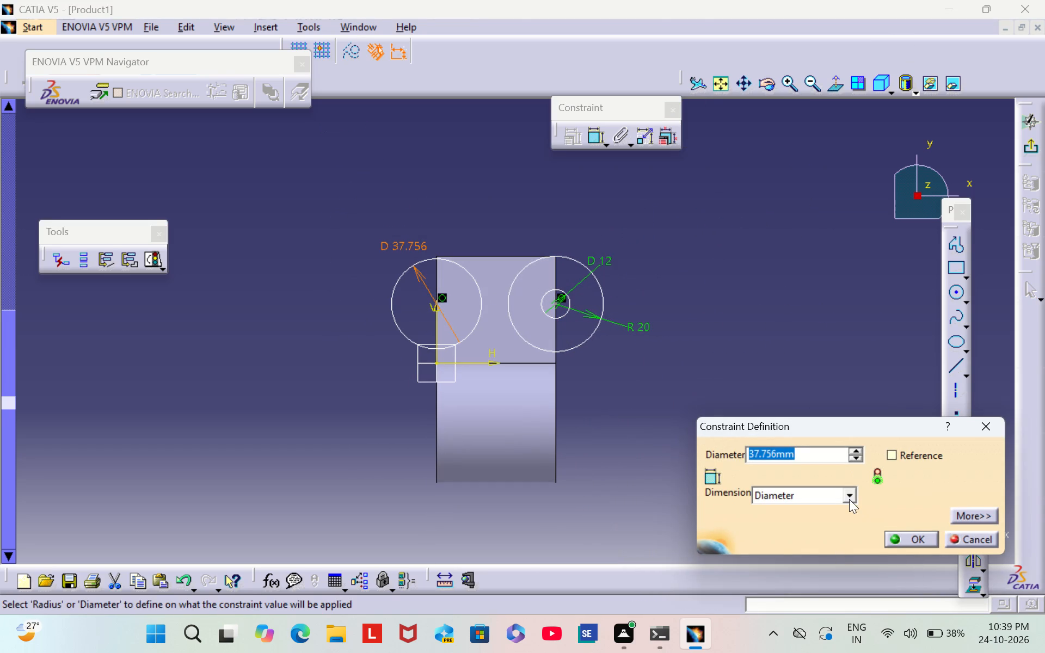
click(849, 499)
click(782, 510)
click(807, 452)
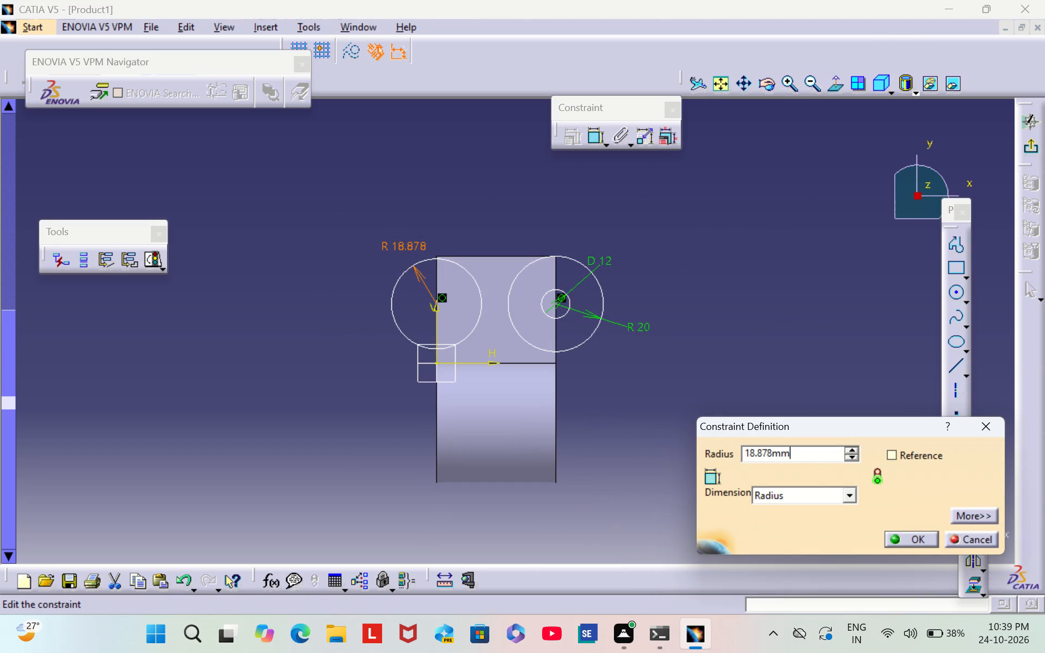
key(BackSpace)
key(BackSpace)
key(BackSpace)
key(BackSpace)
key(BackSpace)
key(BackSpace)
key(BackSpace)
key(BackSpace)
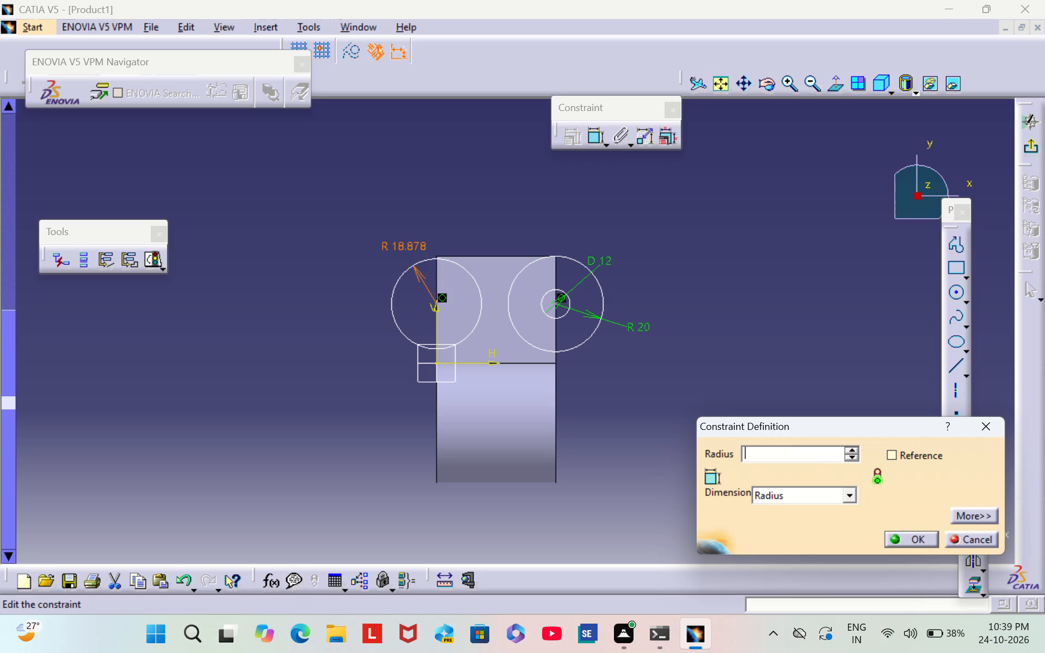
key(2)
key(0)
key(Return)
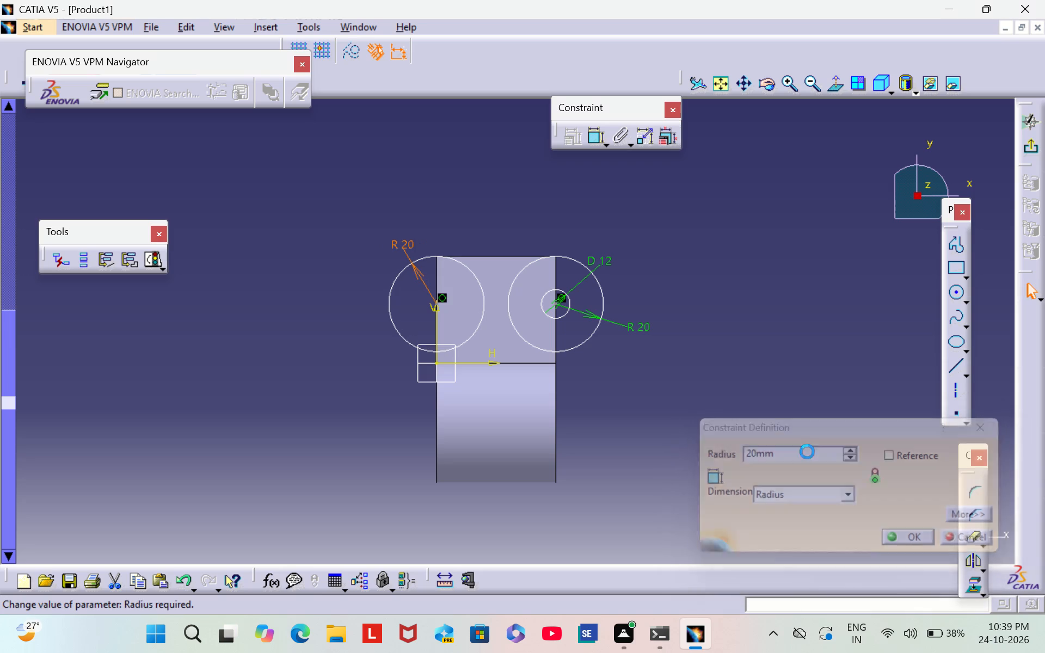
click(734, 266)
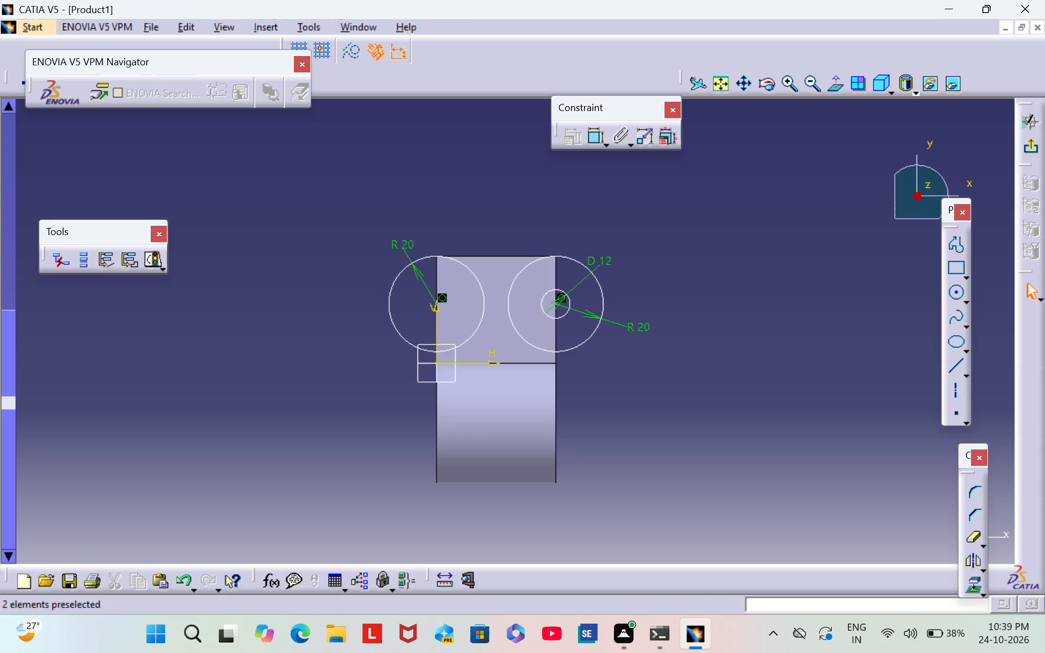
Sketch a smaller concentric circle of about 5.9 mm radius at the centre of the 20 mm radius circle on the V axis.
triple_click(785, 83)
triple_click(785, 83)
triple_click(785, 83)
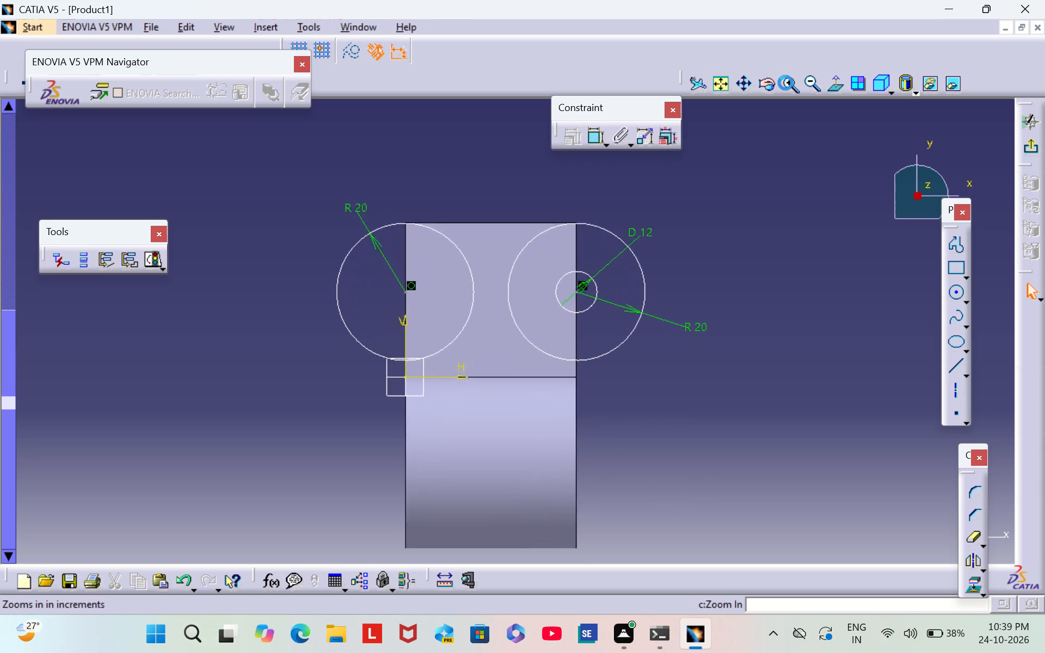
middle_drag(419, 294, 572, 301)
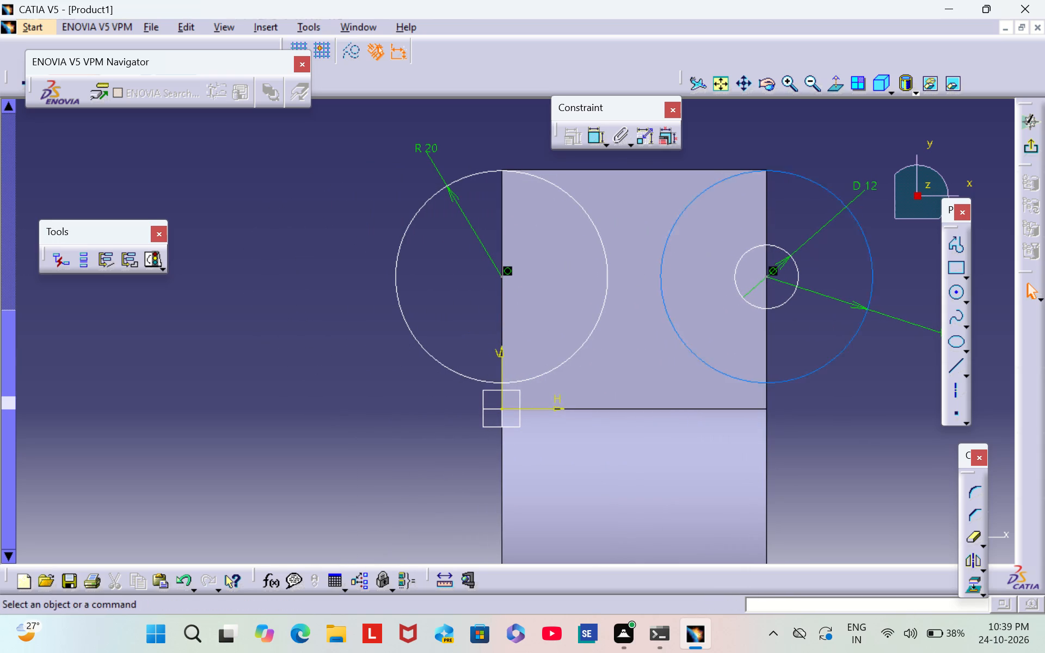
triple_click(784, 90)
triple_click(784, 89)
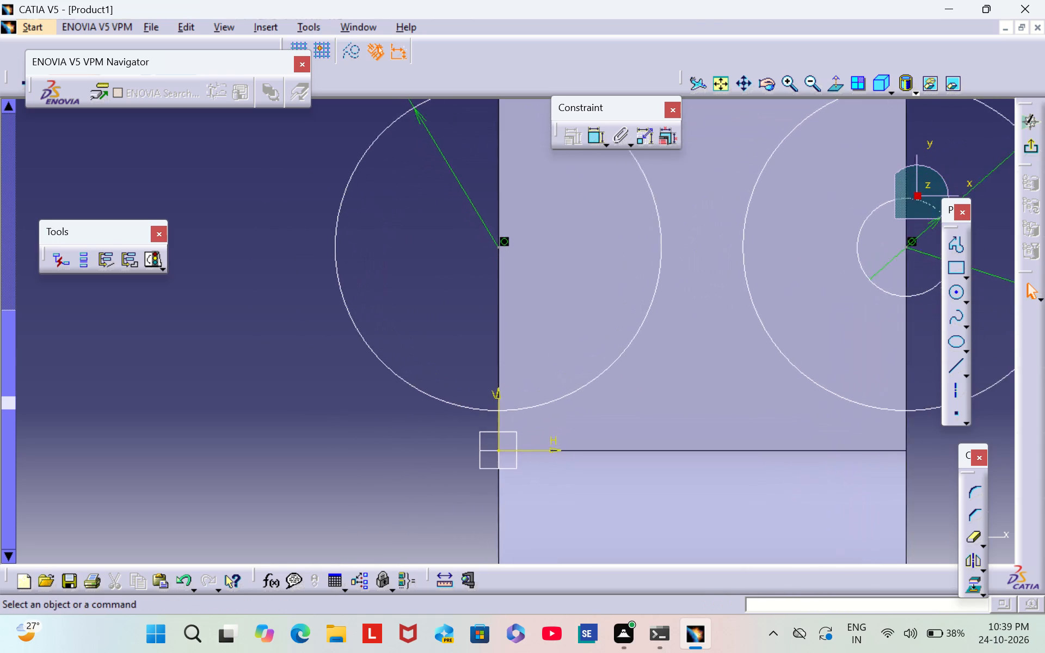
middle_drag(560, 232, 501, 276)
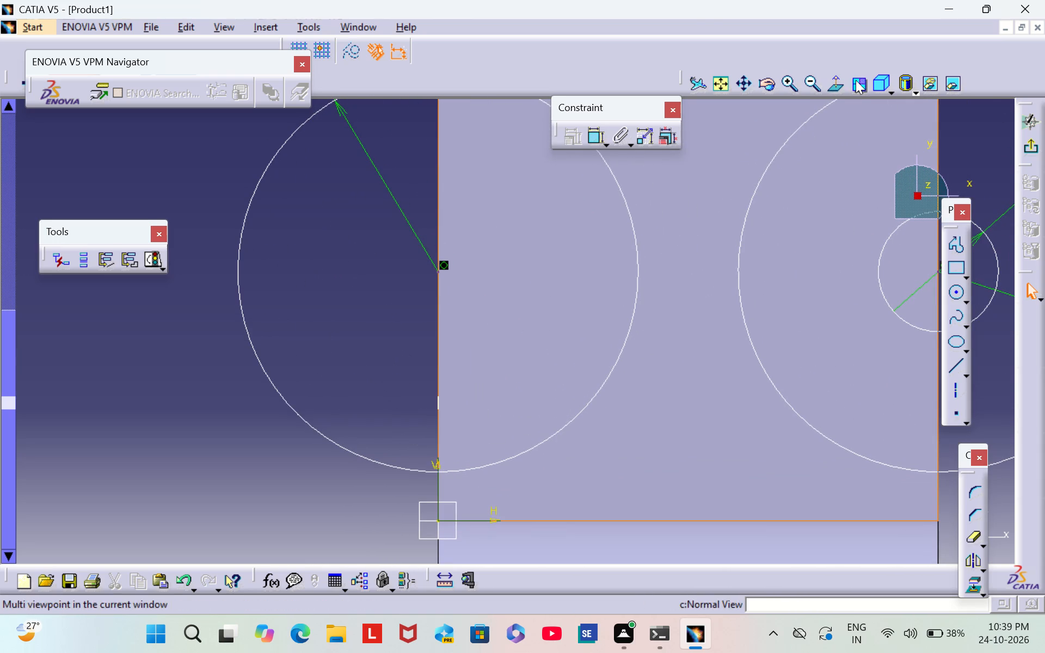
click(954, 296)
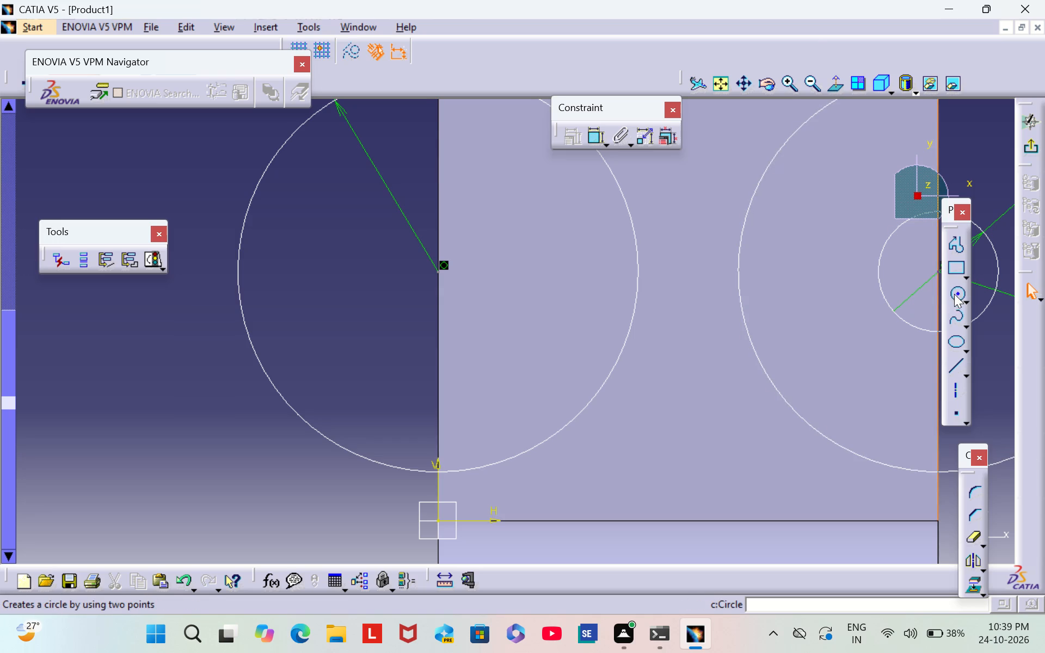
click(438, 272)
click(486, 307)
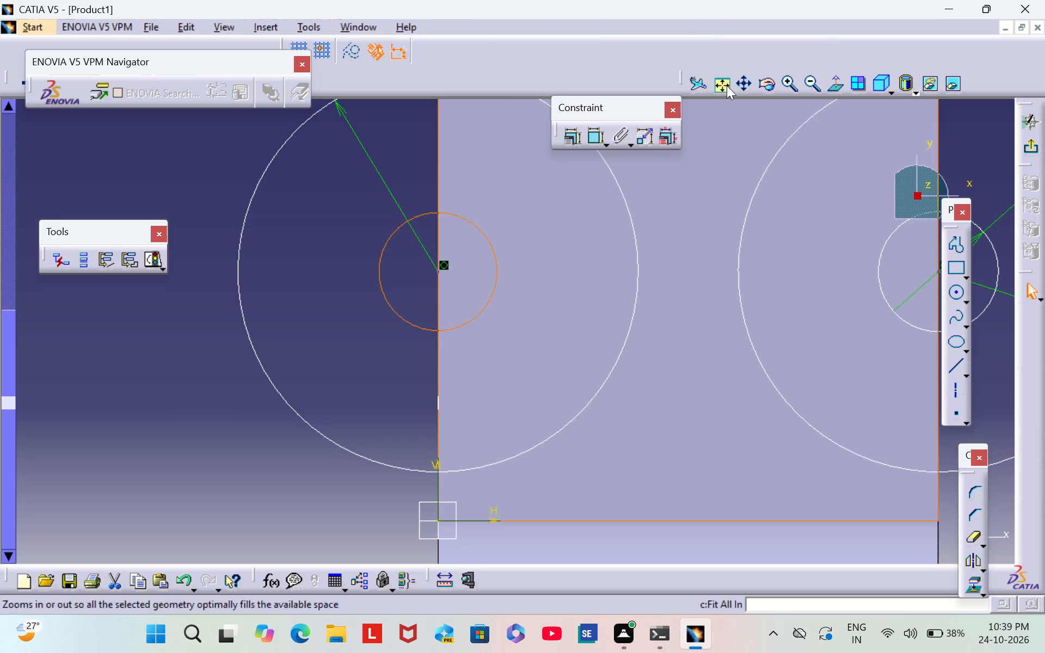
Dimension the new inner circle on the V axis as a diameter and set it to 12 mm.
click(591, 140)
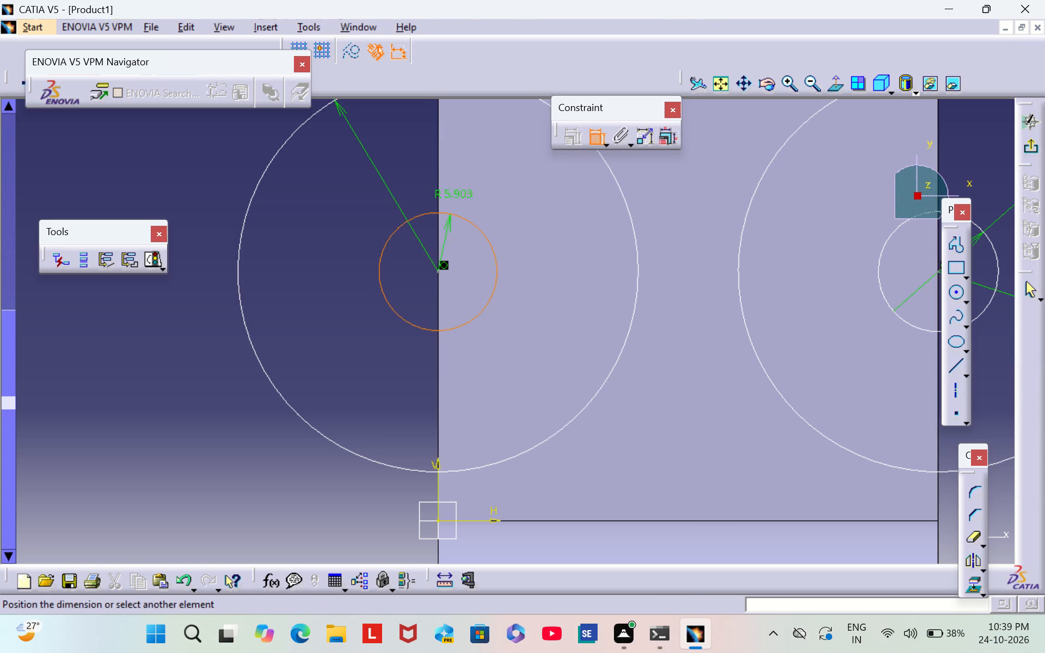
click(333, 204)
double_click(344, 200)
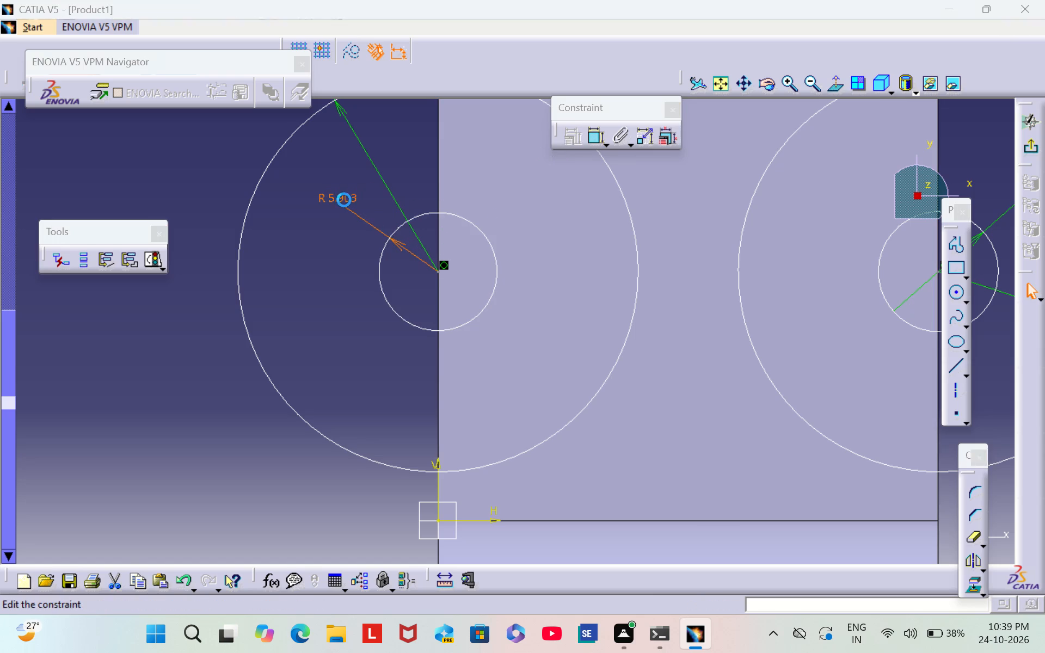
click(852, 496)
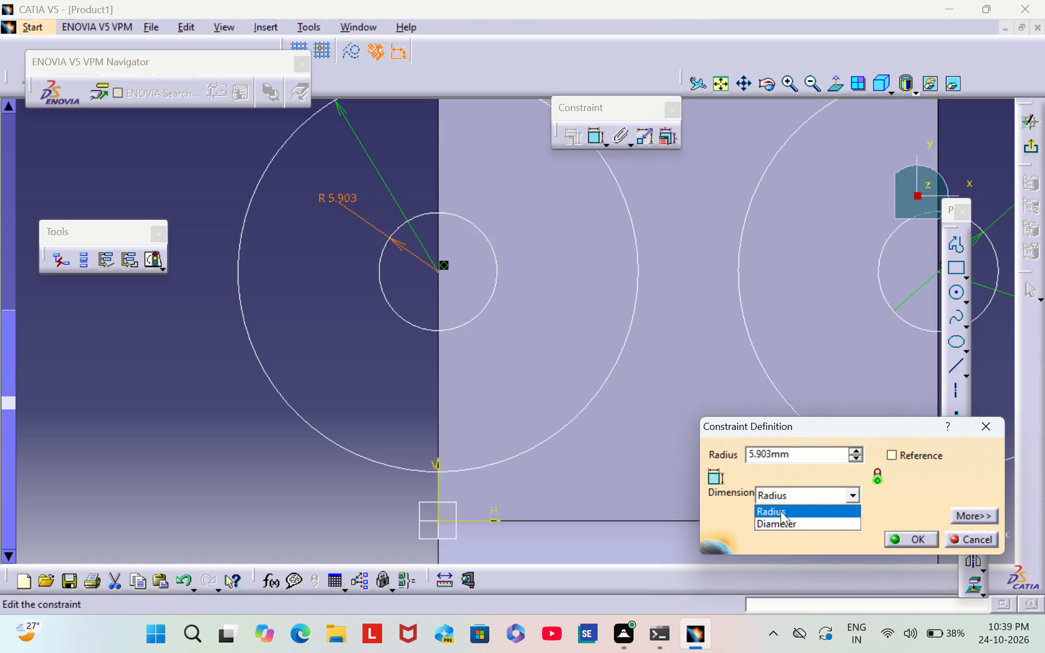
click(796, 530)
click(850, 496)
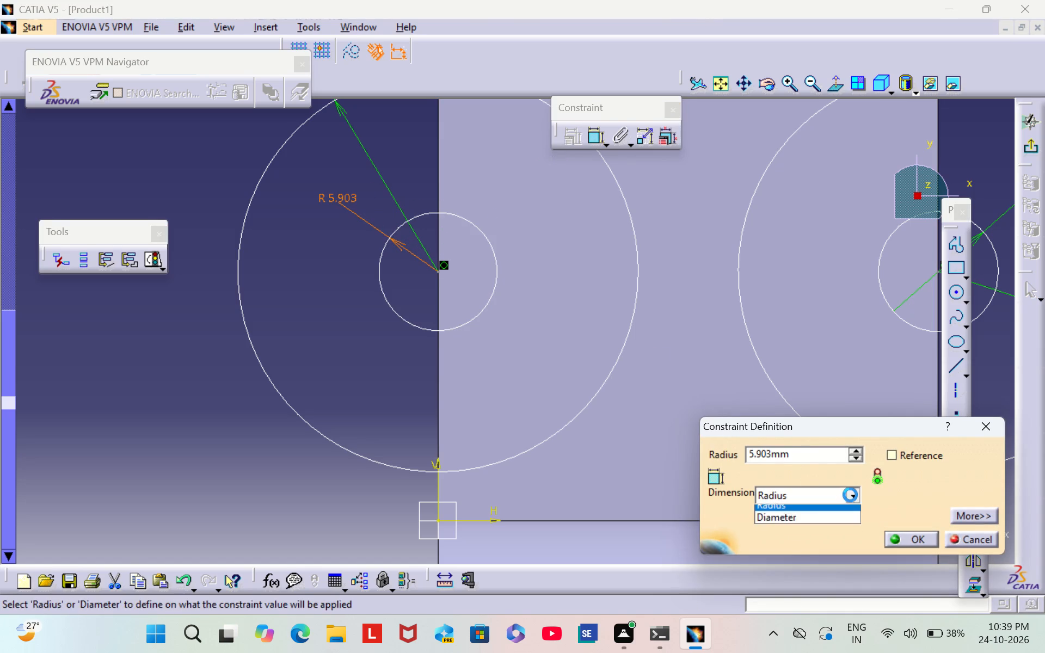
click(805, 518)
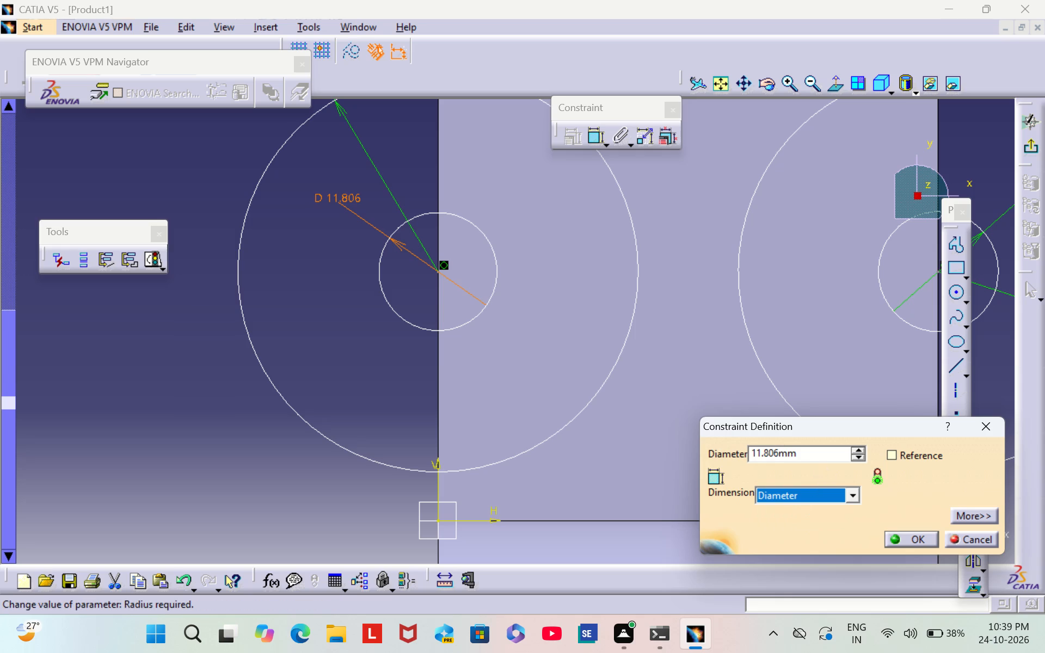
click(827, 454)
key(BackSpace)
key(BackSpace)
key(BackSpace)
key(BackSpace)
key(BackSpace)
key(BackSpace)
key(BackSpace)
key(BackSpace)
key(BackSpace)
key(BackSpace)
key(BackSpace)
key(BackSpace)
key(BackSpace)
key(BackSpace)
key(BackSpace)
key(BackSpace)
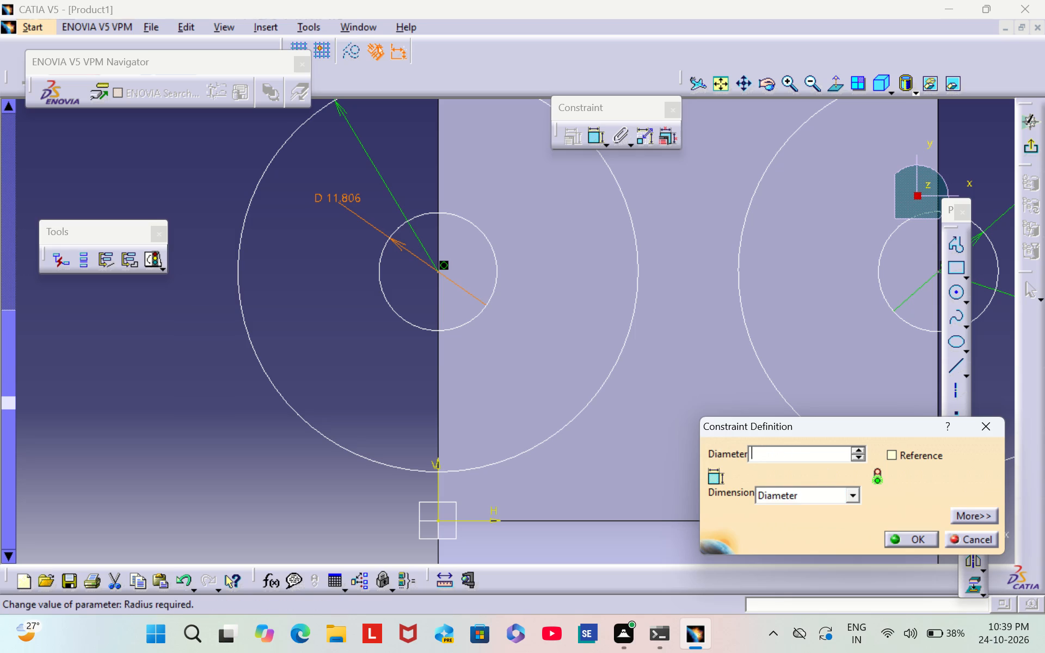
text(12)
key(Return)
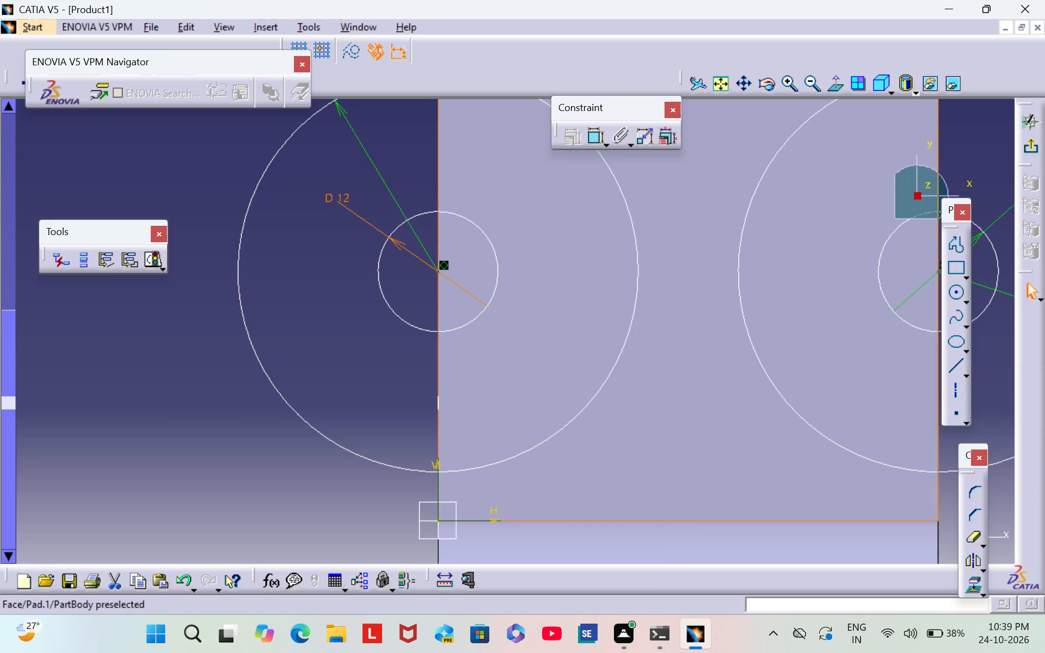
click(551, 199)
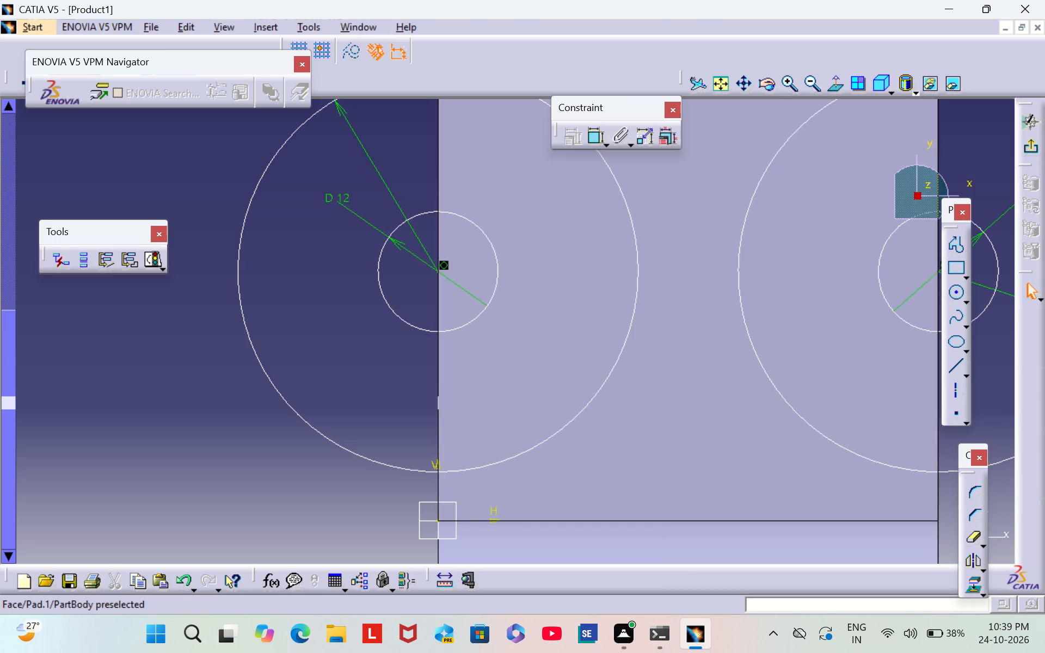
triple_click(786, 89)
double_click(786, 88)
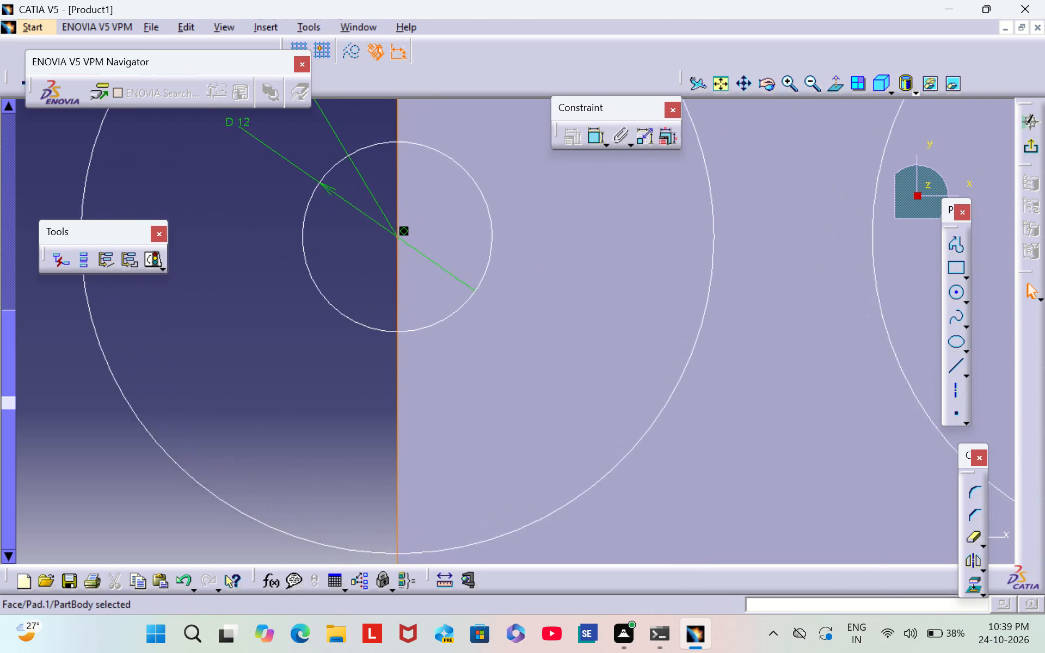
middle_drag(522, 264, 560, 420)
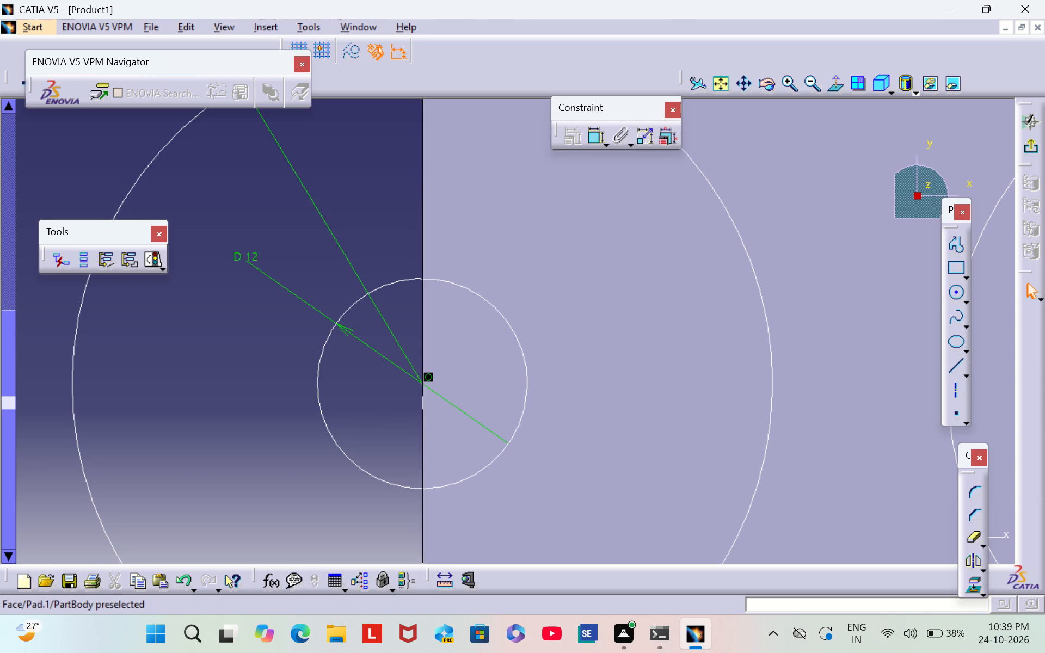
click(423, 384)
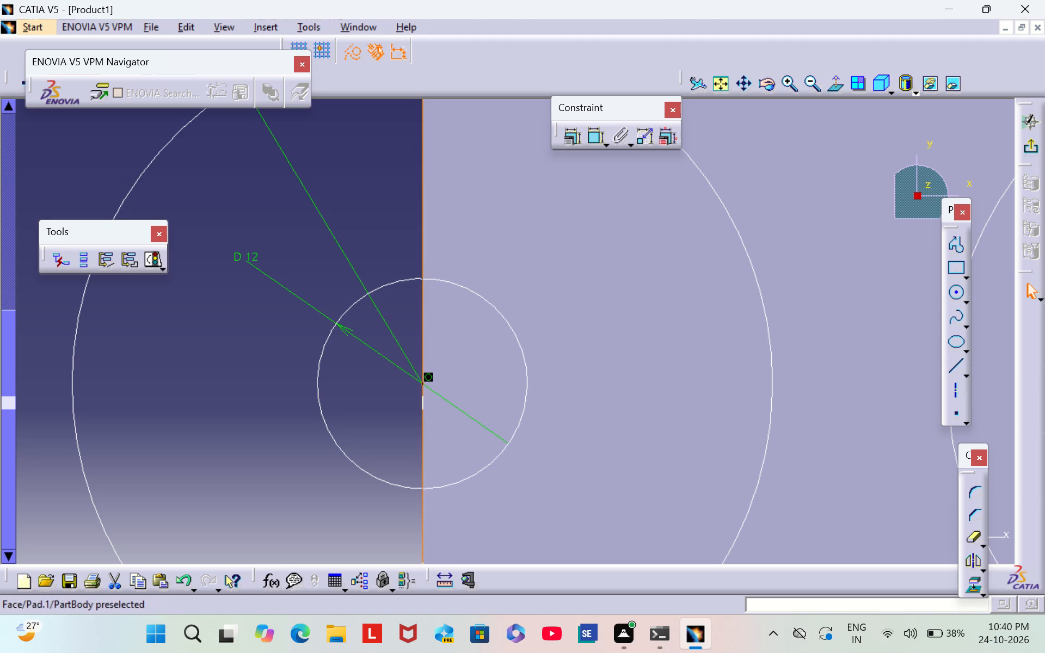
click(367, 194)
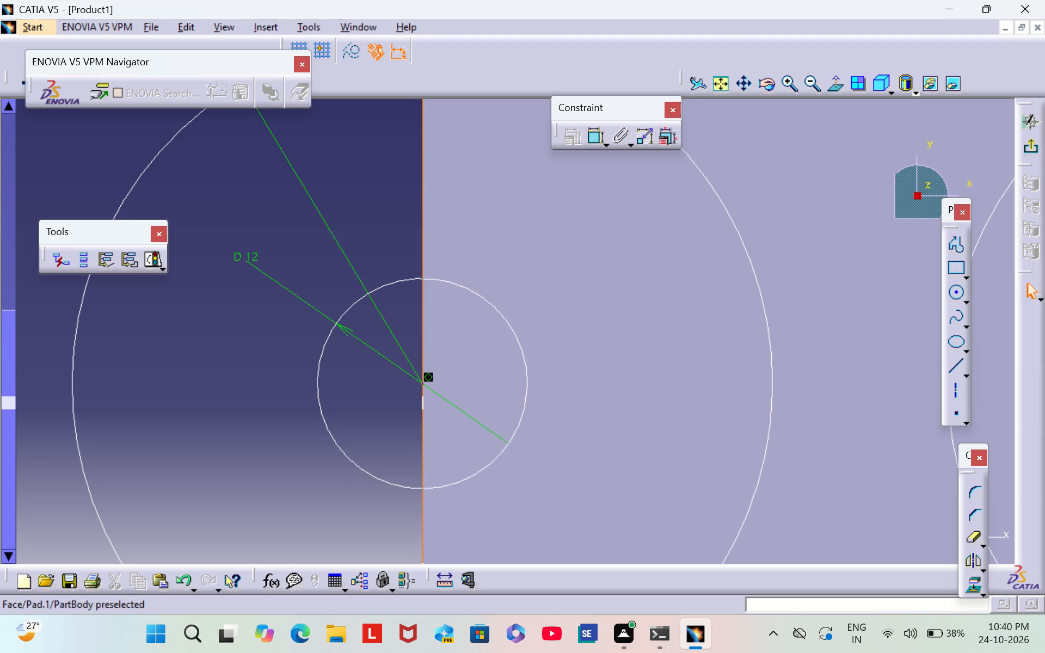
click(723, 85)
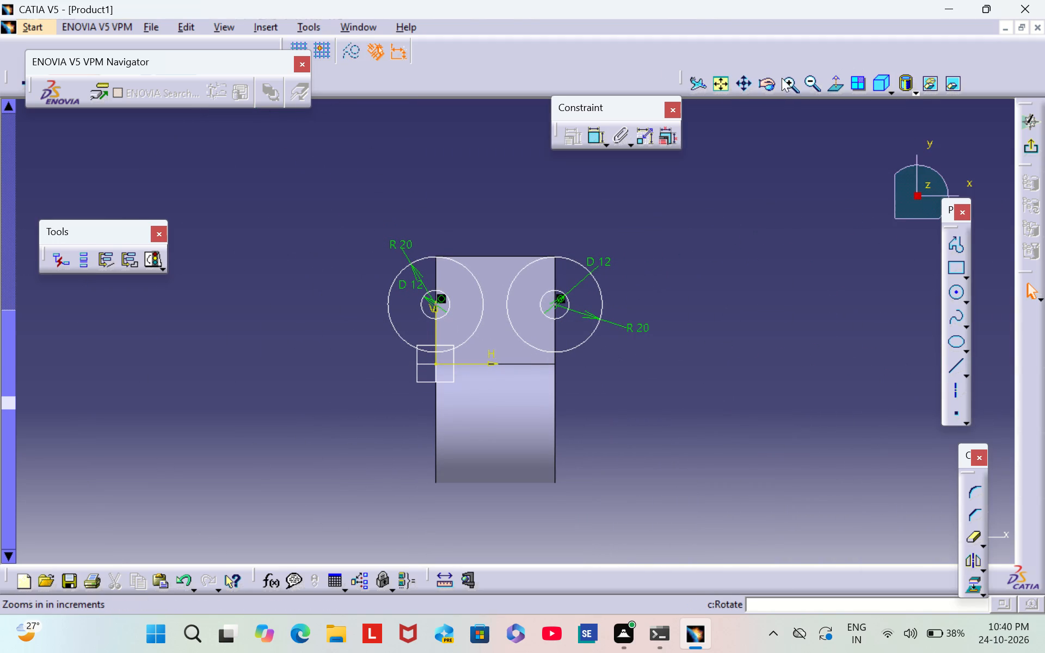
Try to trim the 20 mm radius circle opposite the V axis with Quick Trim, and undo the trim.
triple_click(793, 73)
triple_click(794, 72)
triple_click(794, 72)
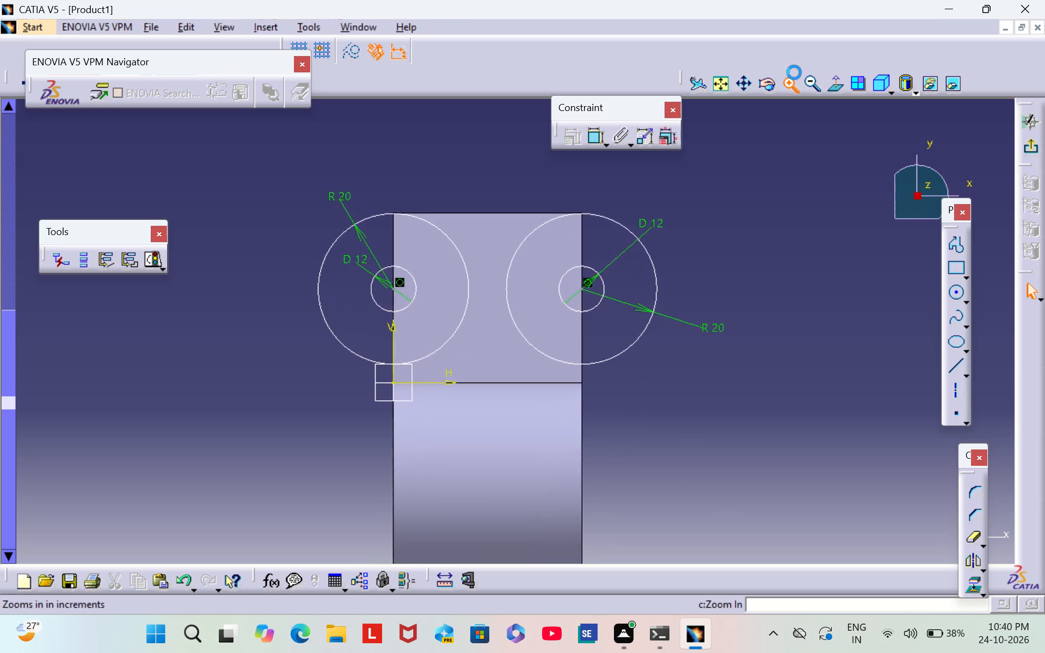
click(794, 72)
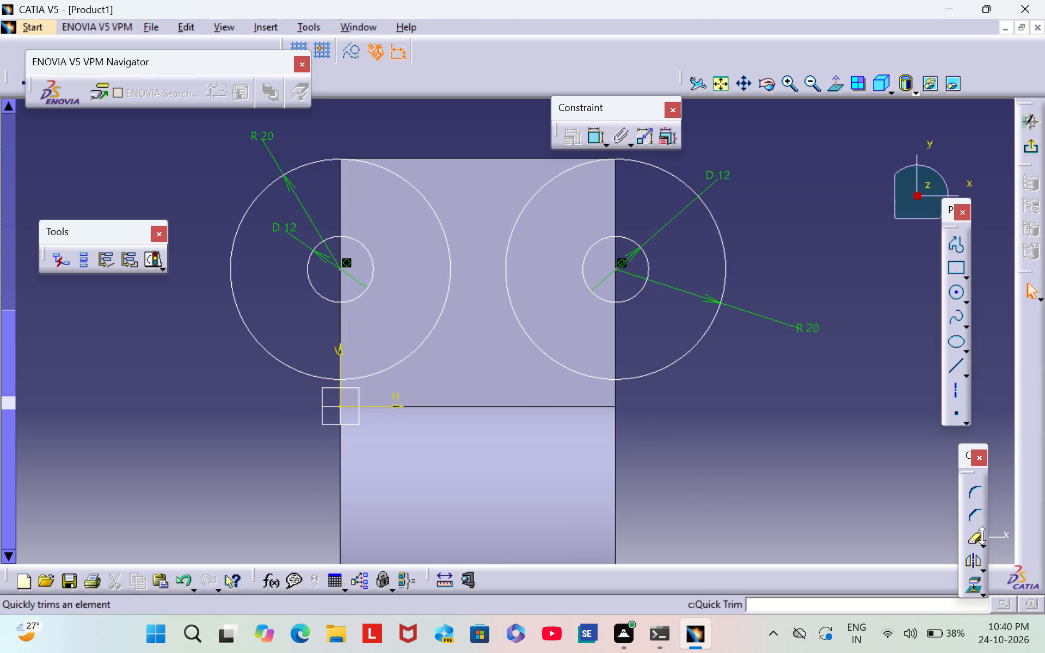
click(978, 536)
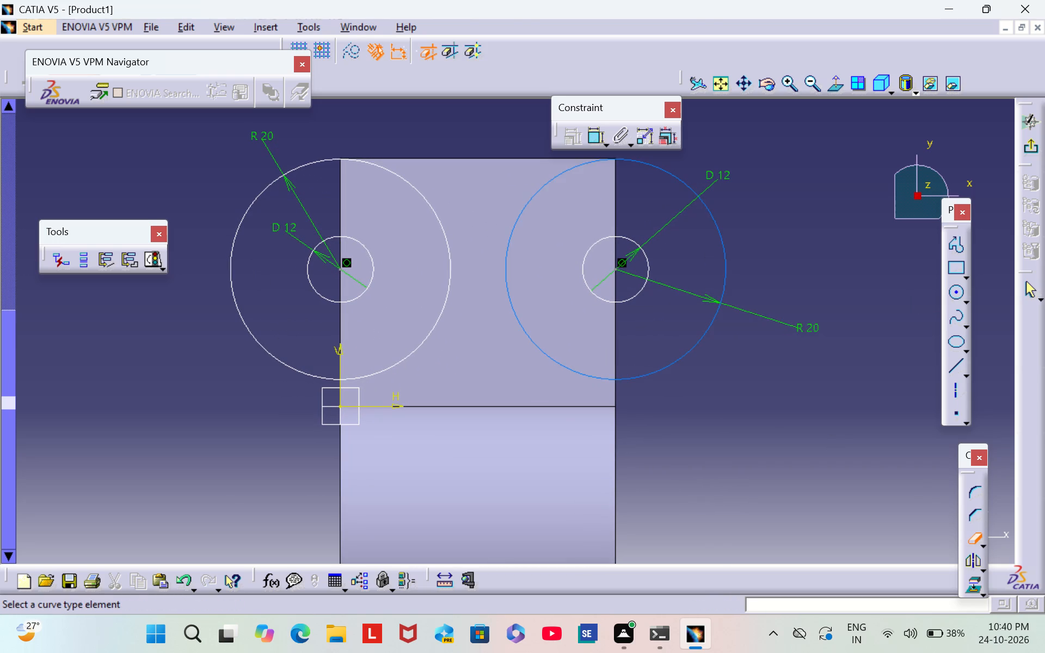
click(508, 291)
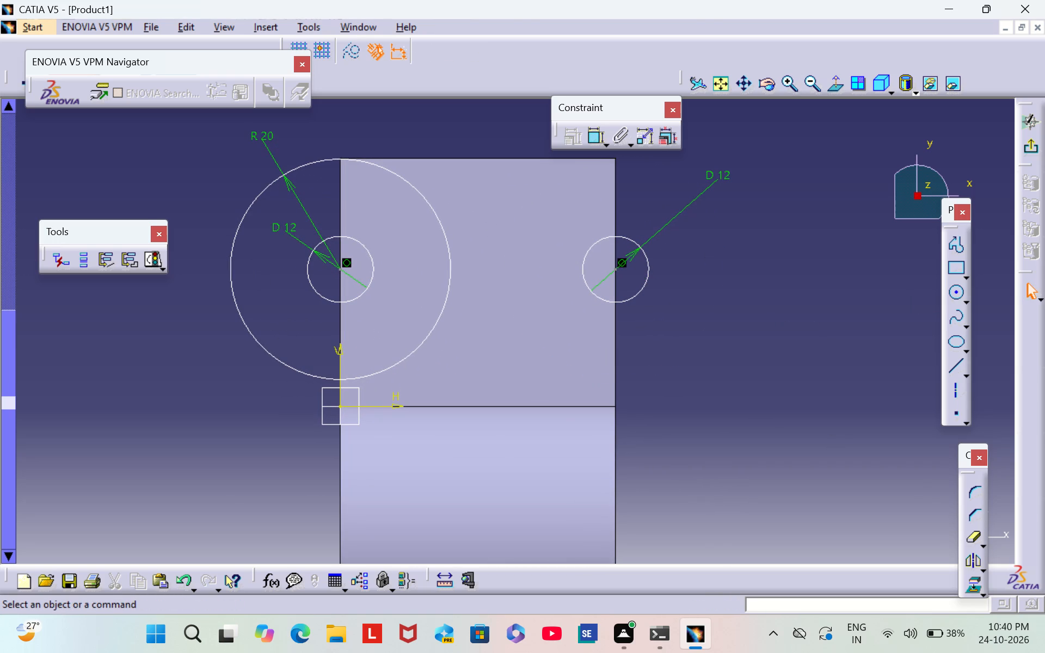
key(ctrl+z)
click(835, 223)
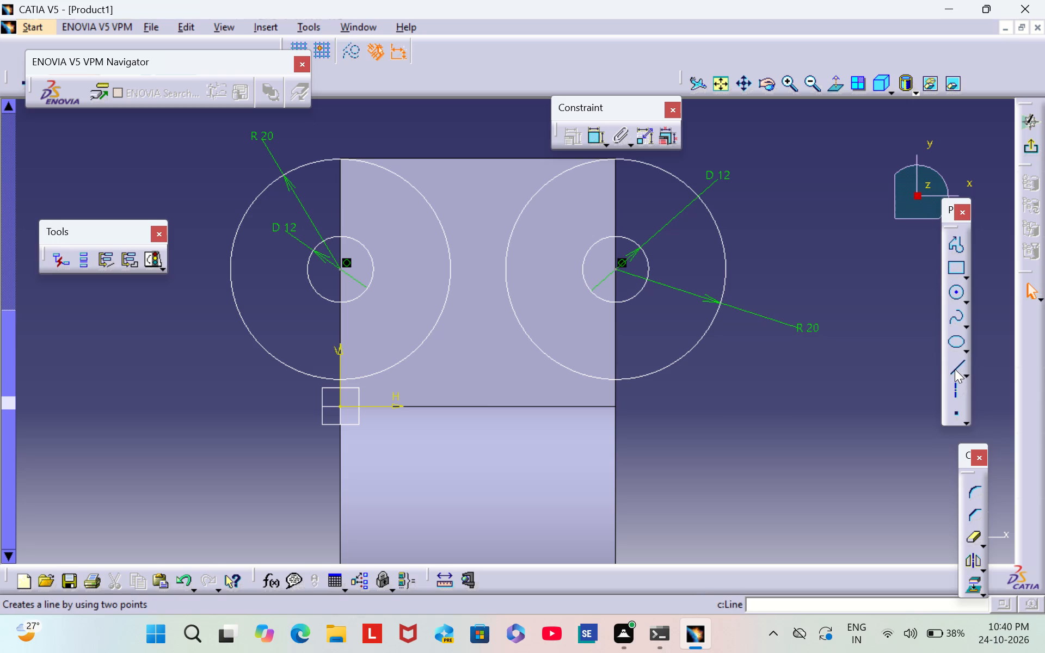
Project the base plate's two side edges, which pass through the circle centres, onto the sketch plane.
click(615, 207)
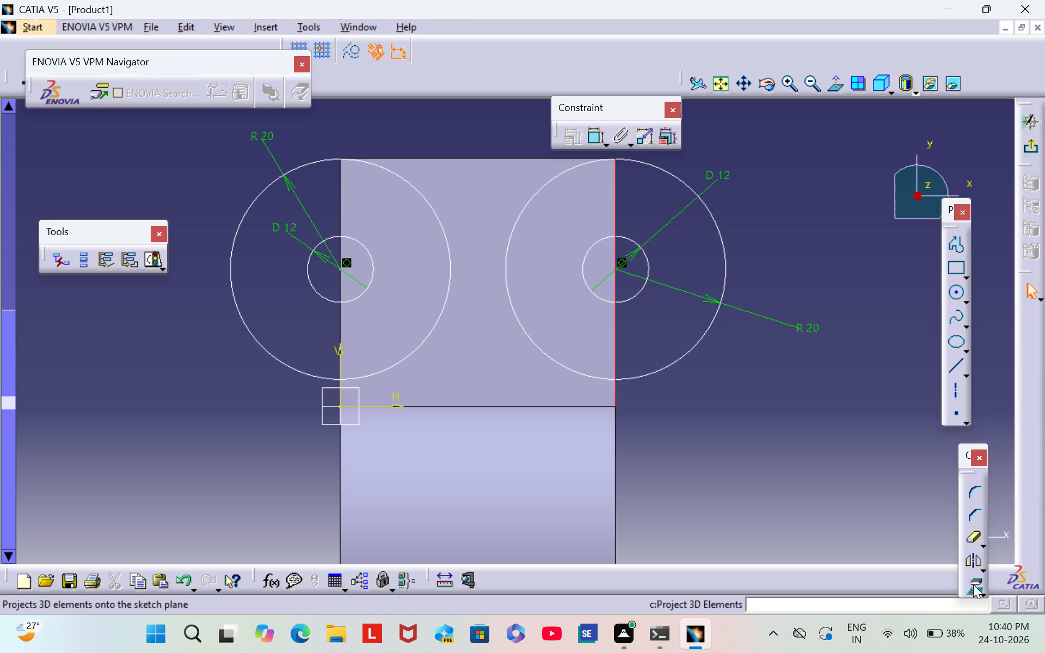
click(974, 584)
middle_drag(700, 470, 794, 474)
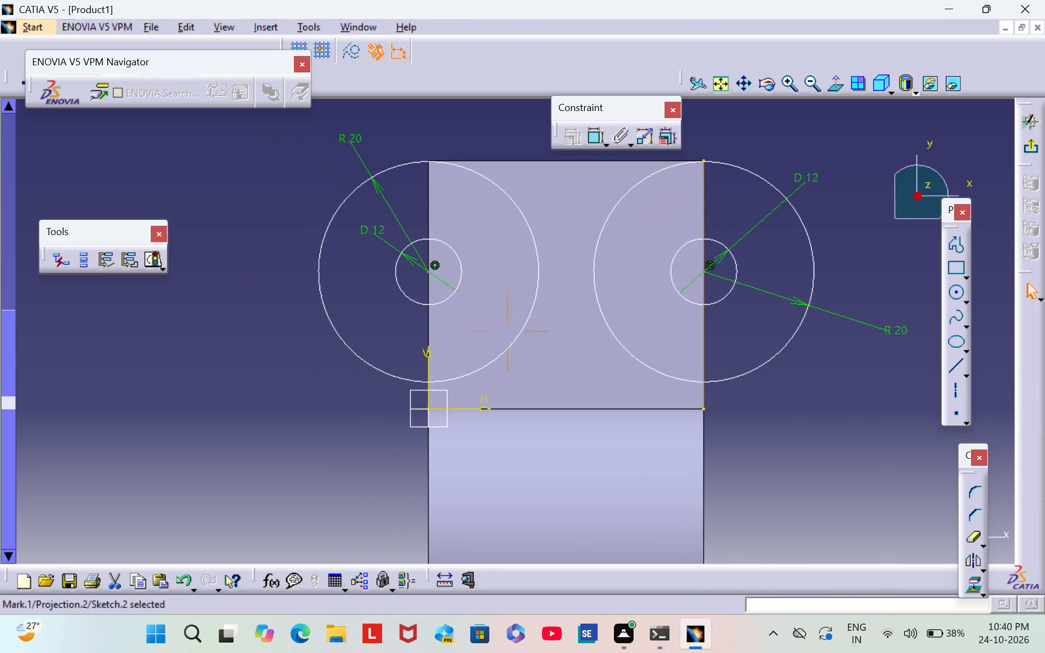
middle_drag(794, 474, 806, 473)
click(891, 432)
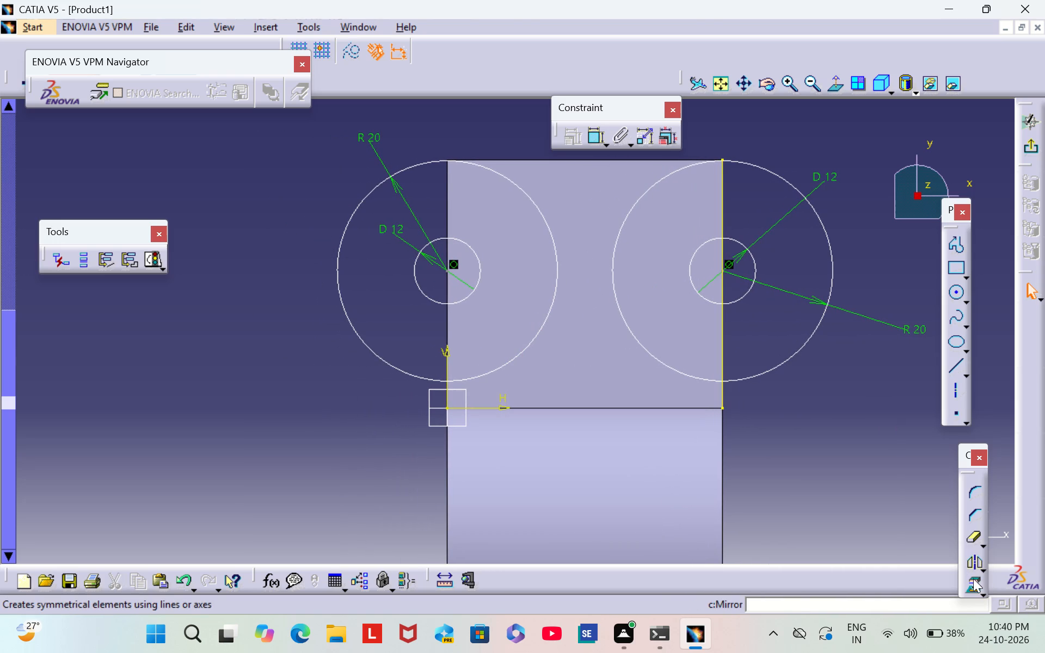
click(972, 580)
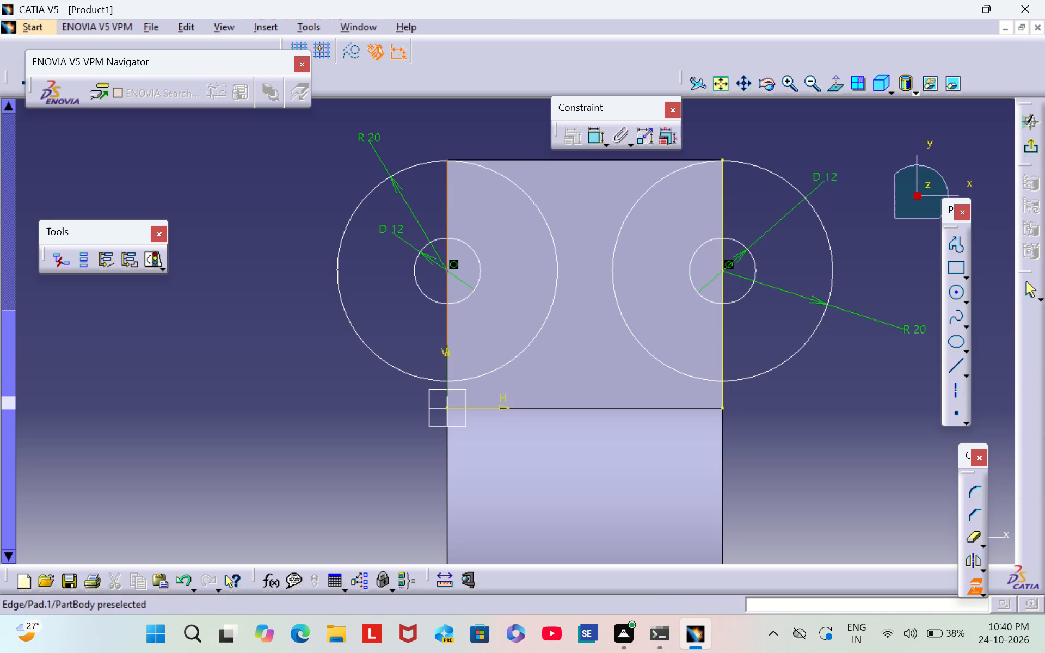
click(446, 333)
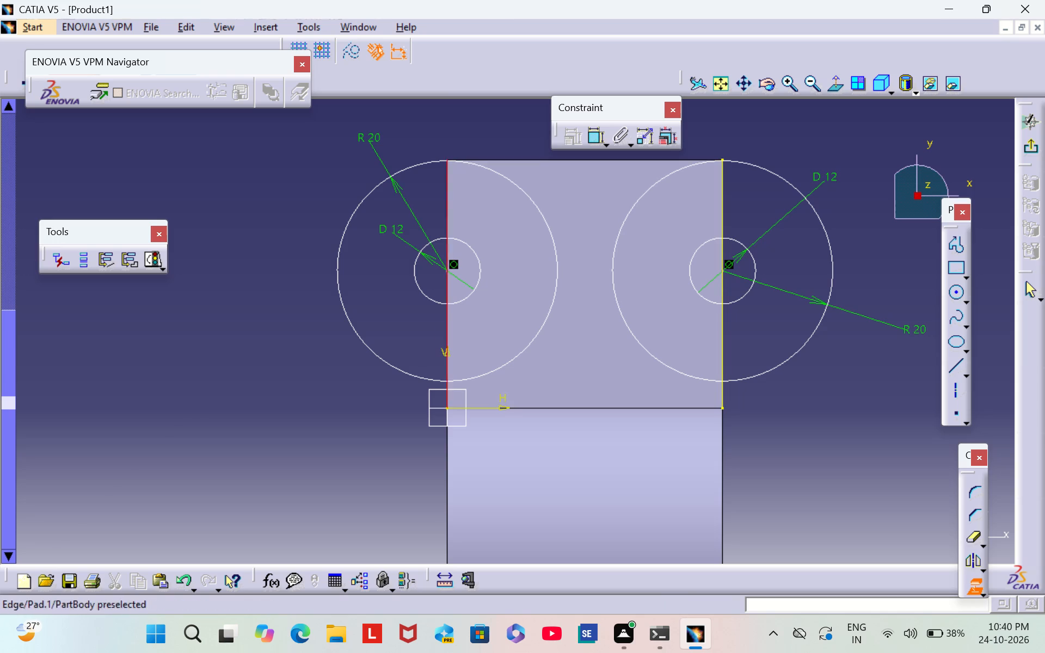
click(799, 424)
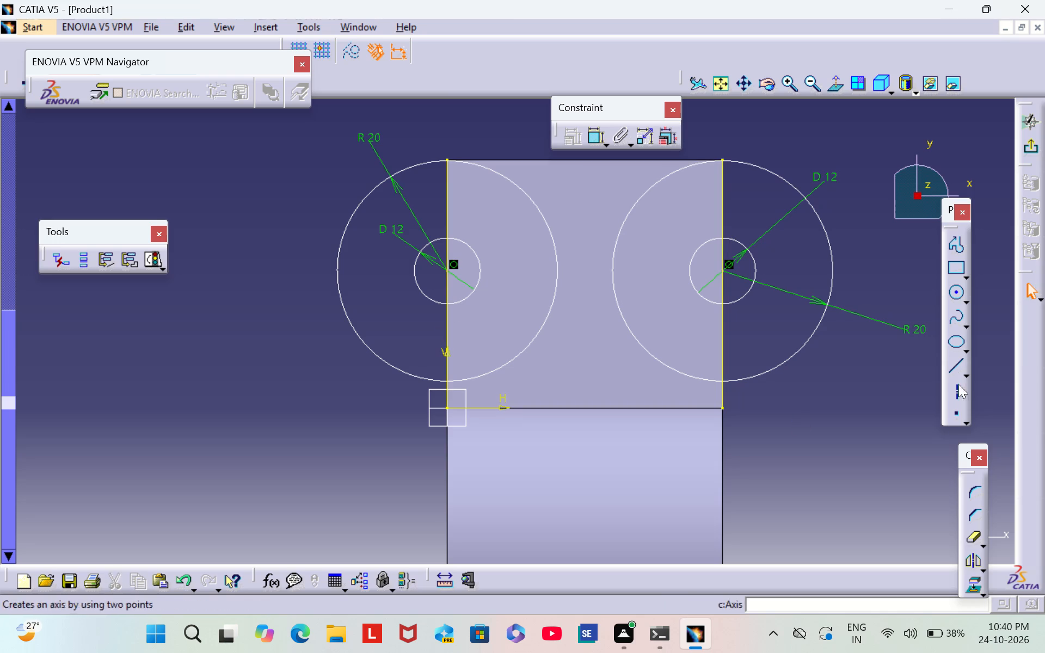
Quick-trim the inner halves of both 20 mm radius circles, leaving only the arcs outside the base plate.
double_click(970, 537)
click(613, 289)
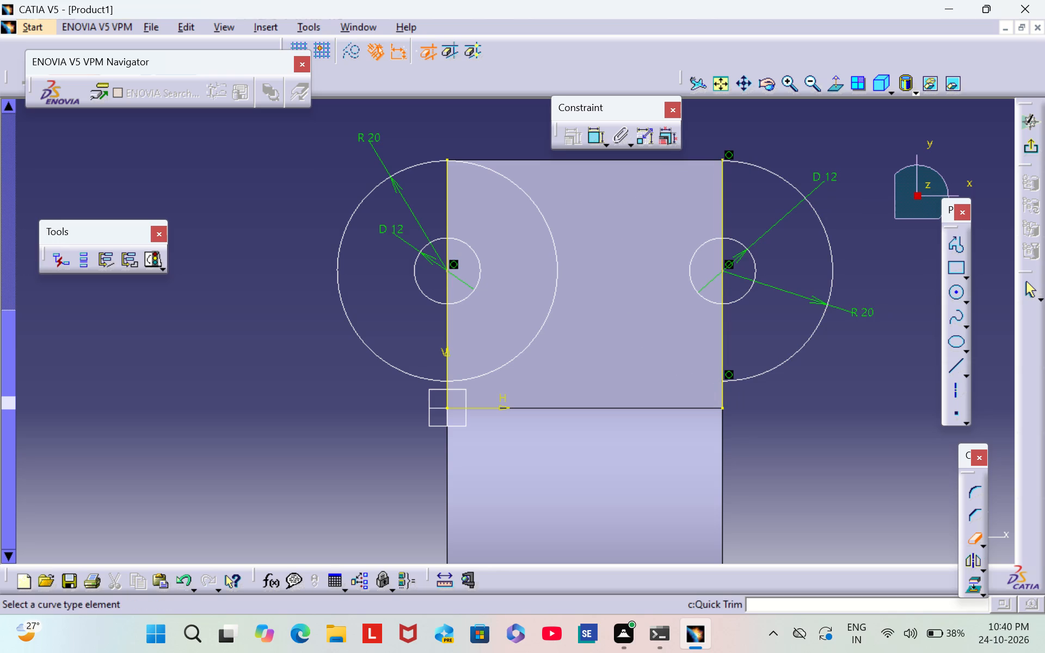
click(556, 299)
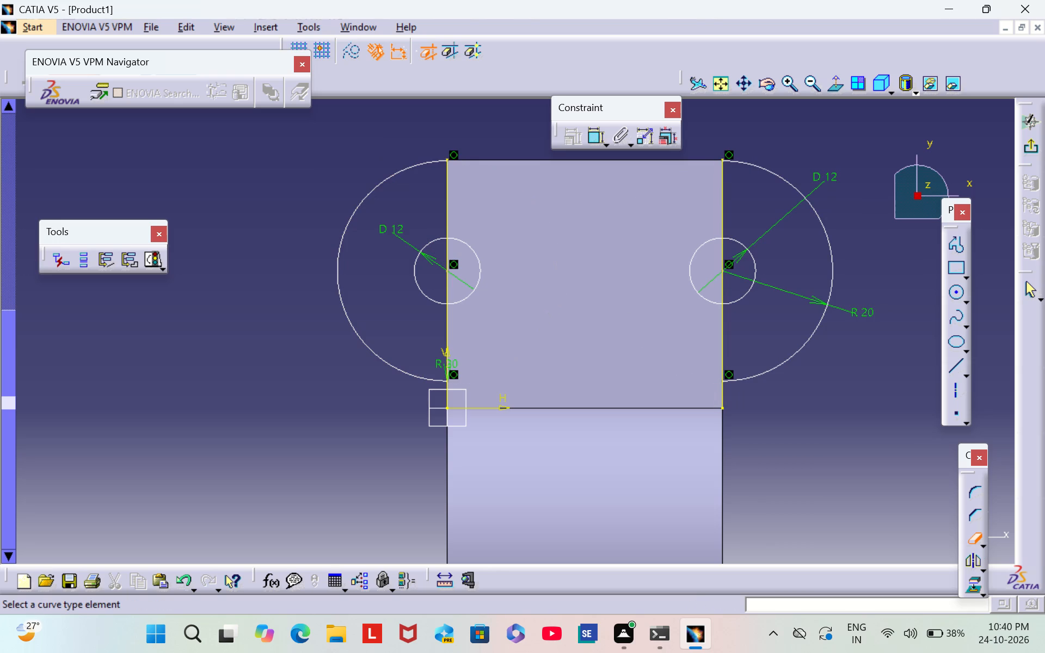
click(774, 429)
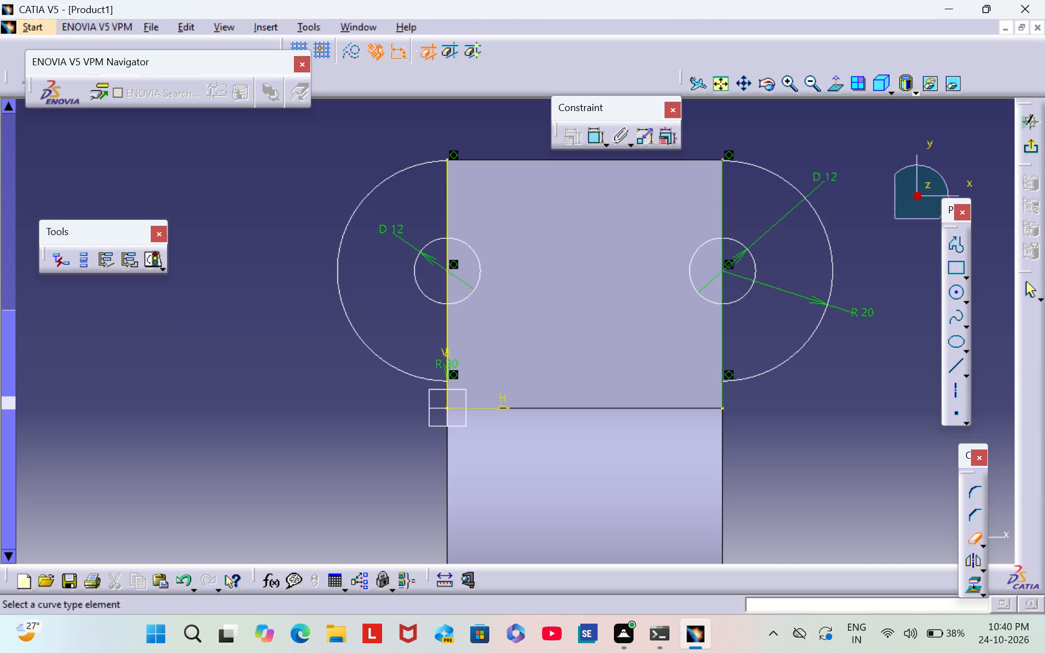
Quick-trim the projected side edges around the 12 mm circles and past the 20 mm arcs on both sides, and exit the sketch.
click(719, 336)
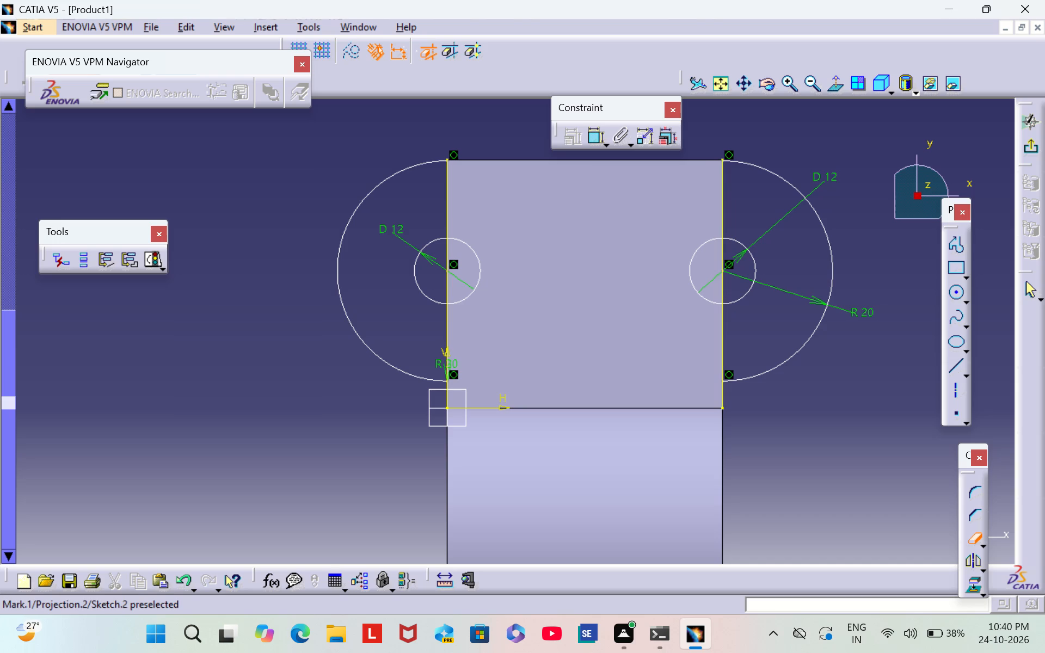
click(721, 206)
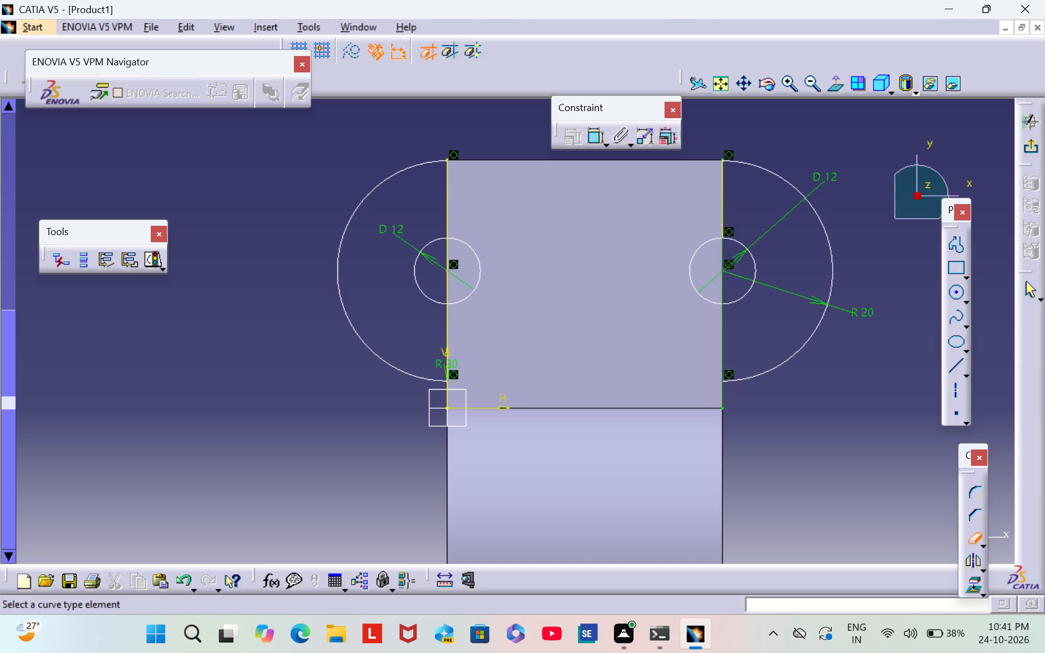
click(721, 401)
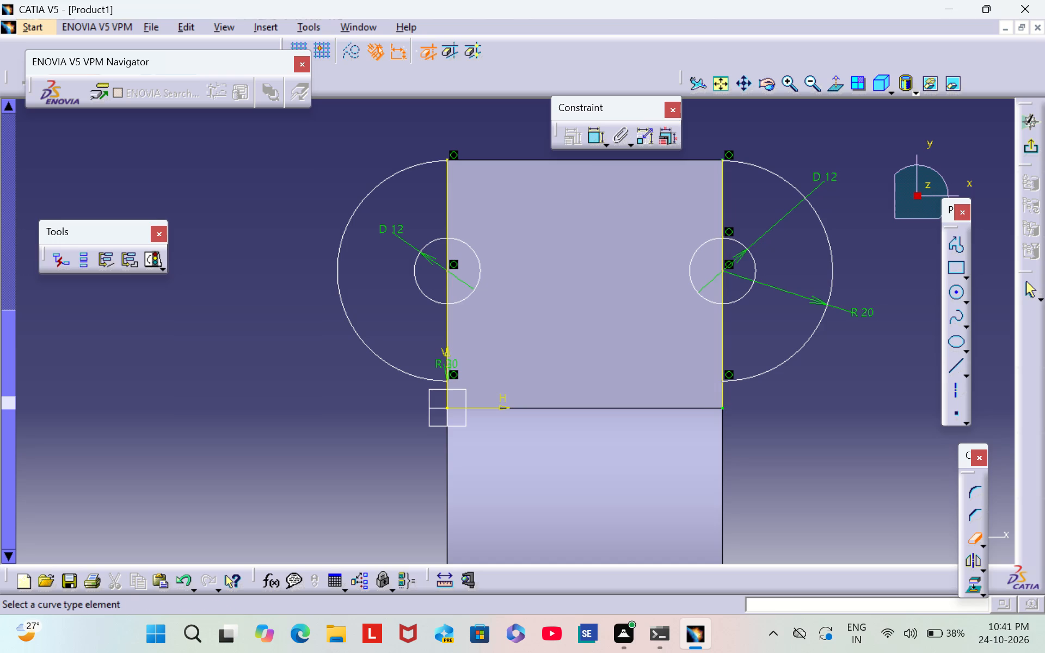
click(449, 316)
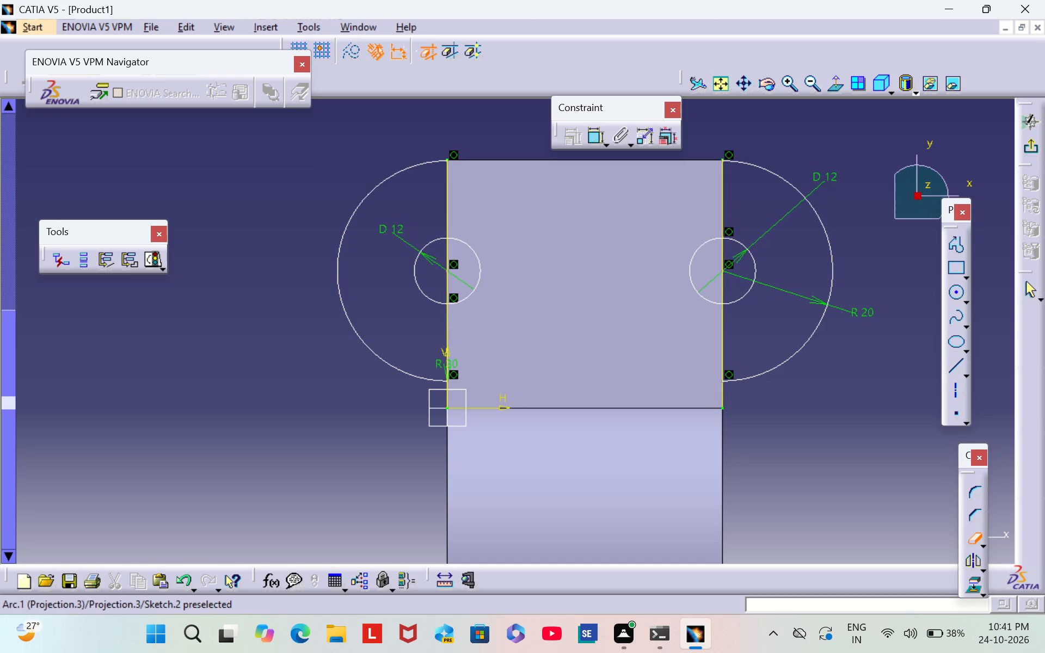
click(447, 194)
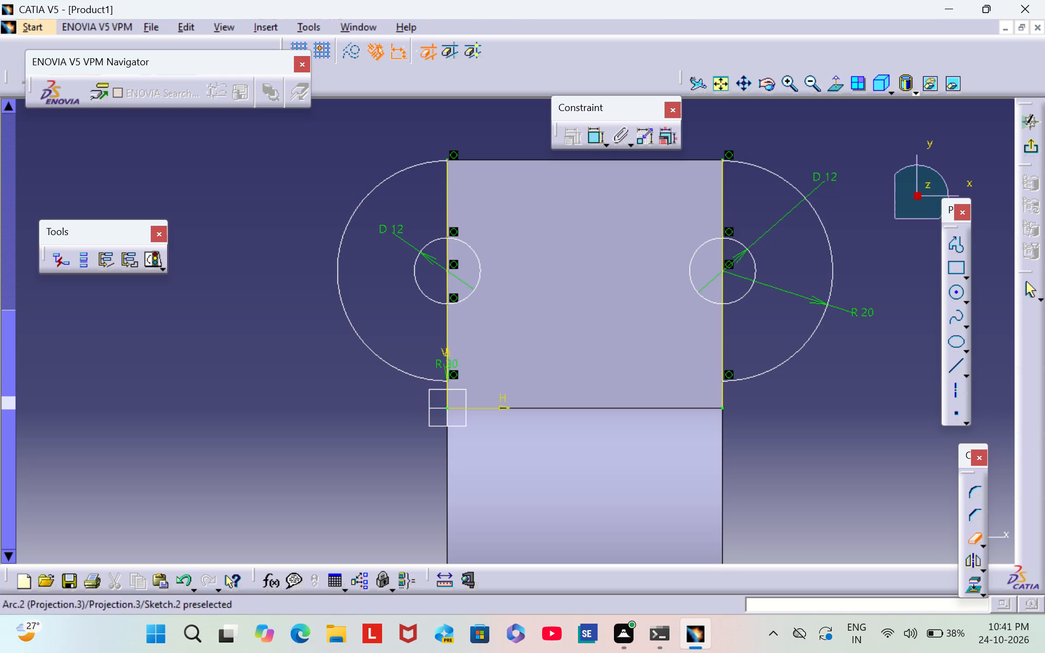
click(446, 385)
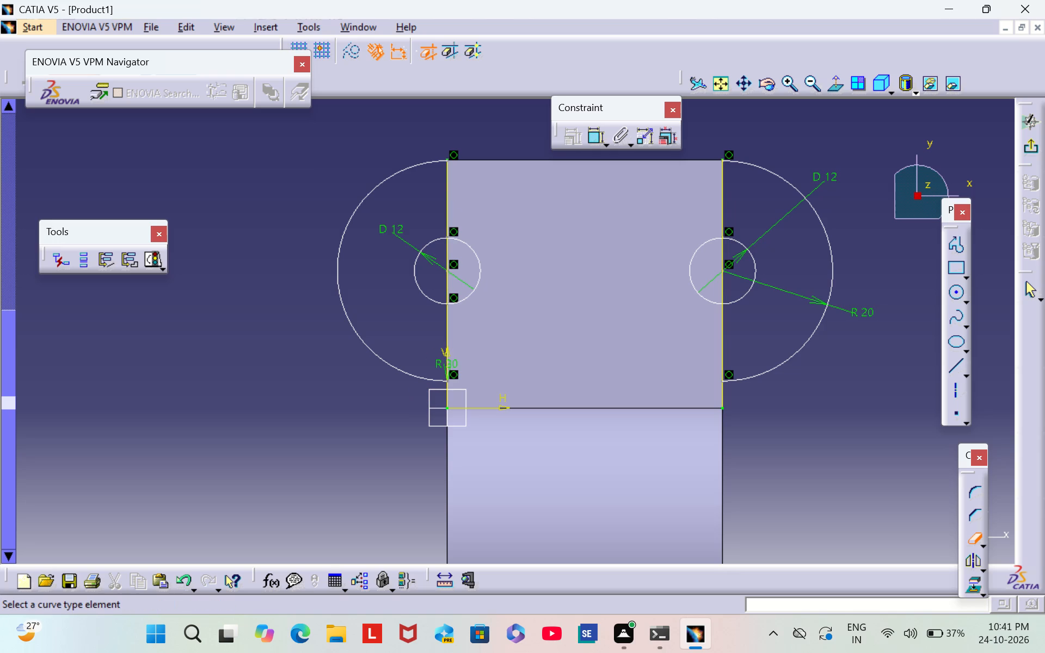
click(890, 422)
click(1030, 152)
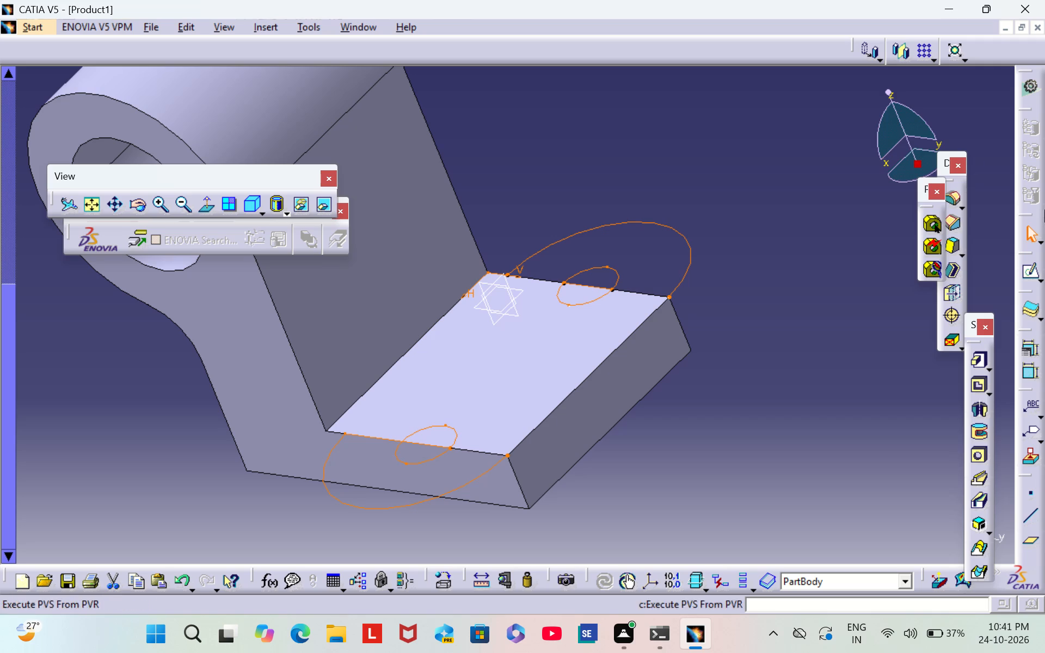
Reopen the lug sketch, quick-trim the projected edge pieces at and inside both 12 mm circles, and exit the sketch.
click(1026, 272)
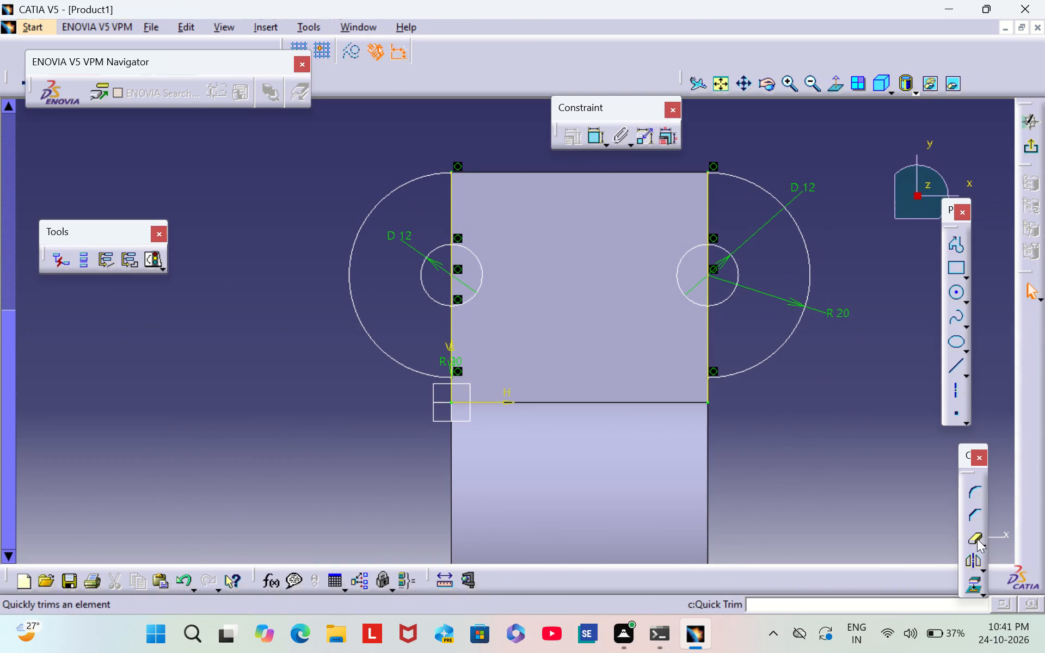
double_click(976, 537)
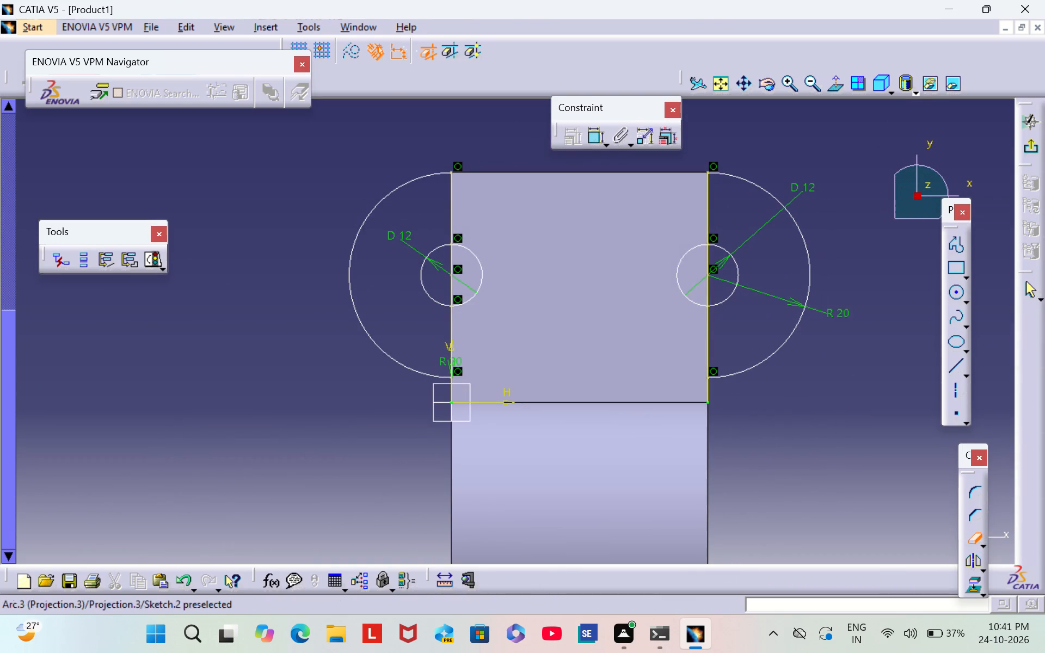
click(452, 285)
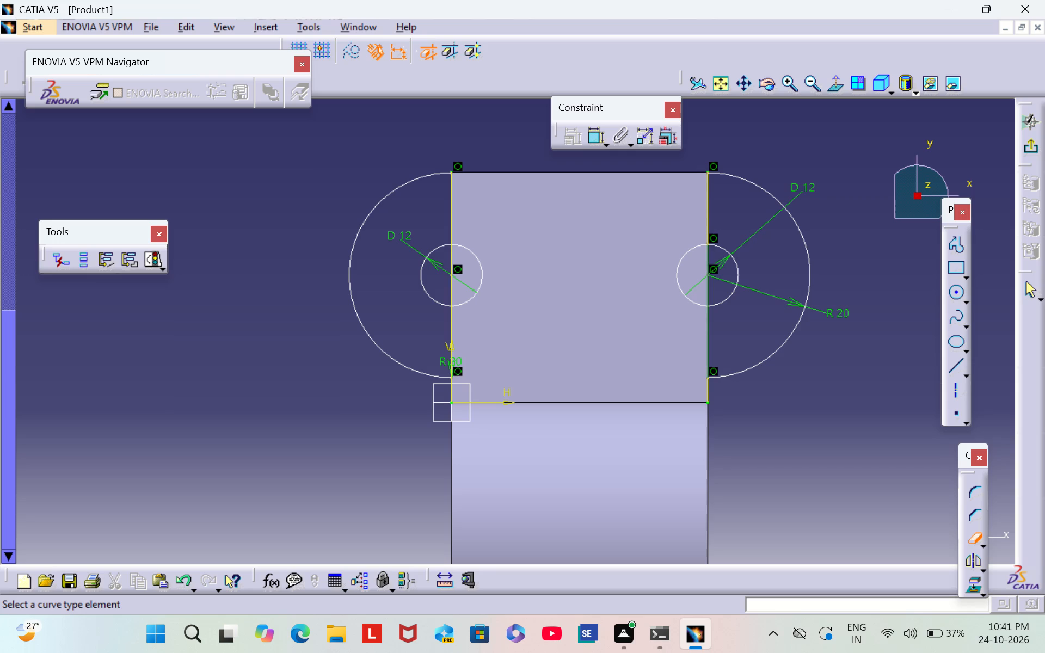
click(706, 341)
click(711, 285)
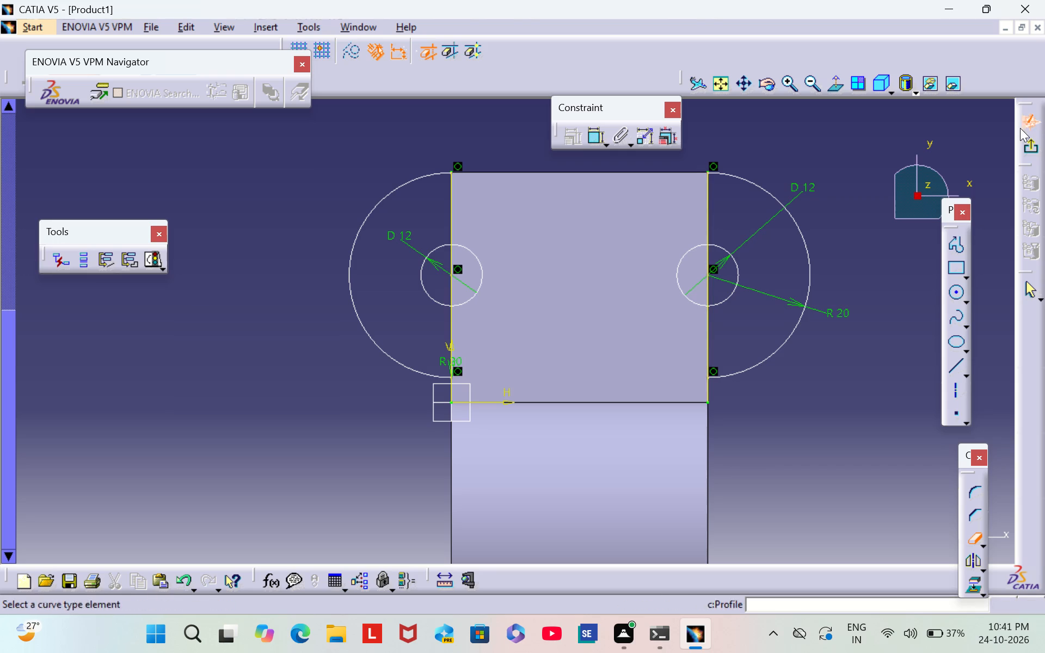
click(1030, 149)
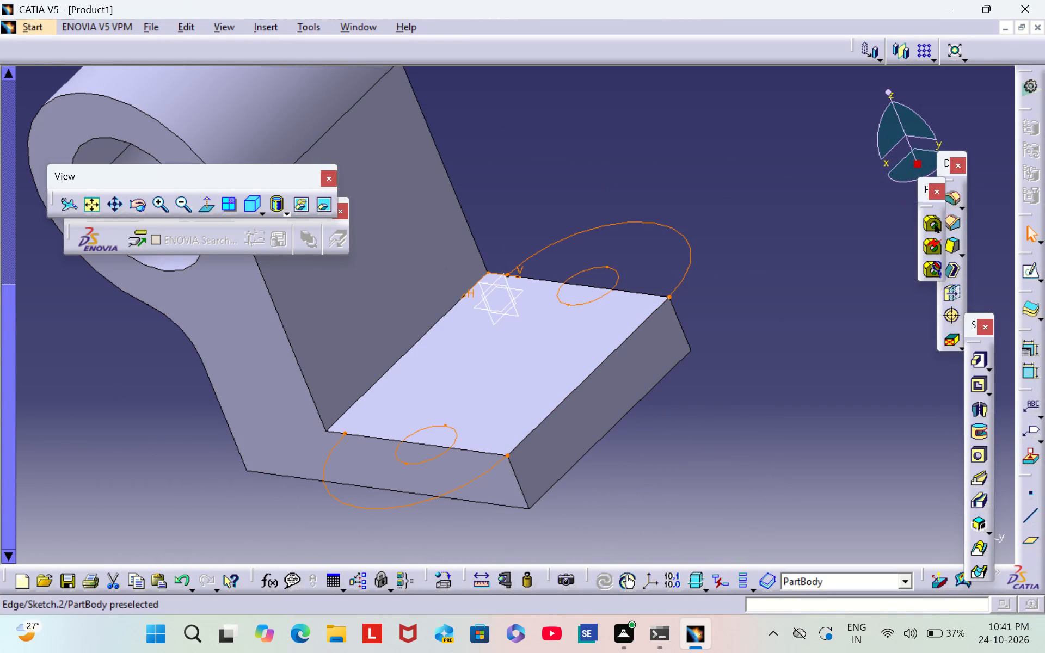
click(1034, 270)
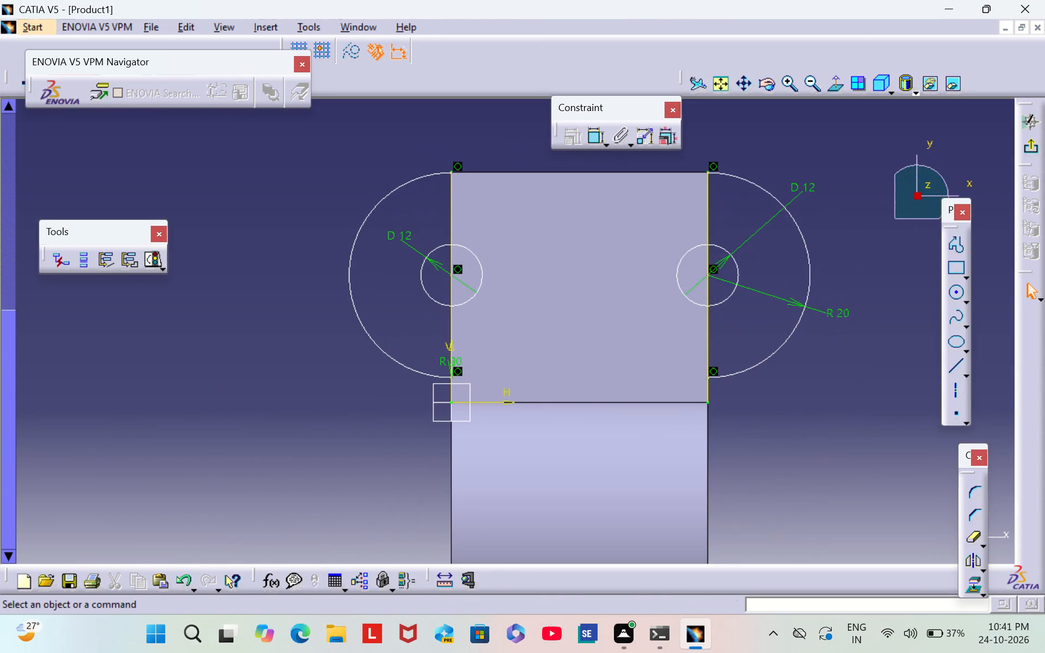
click(1032, 151)
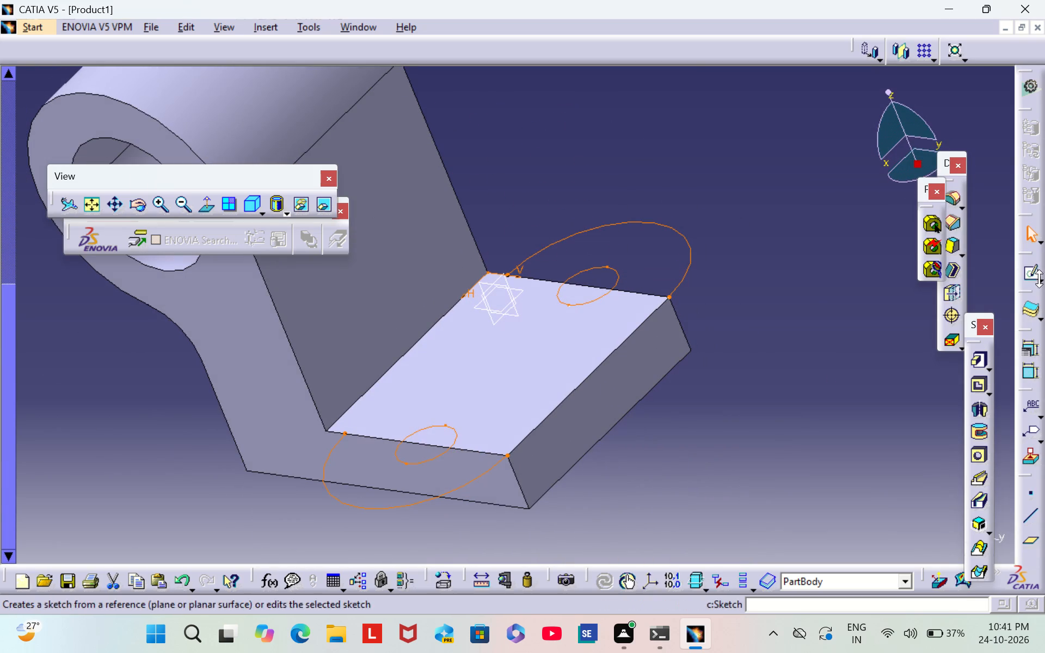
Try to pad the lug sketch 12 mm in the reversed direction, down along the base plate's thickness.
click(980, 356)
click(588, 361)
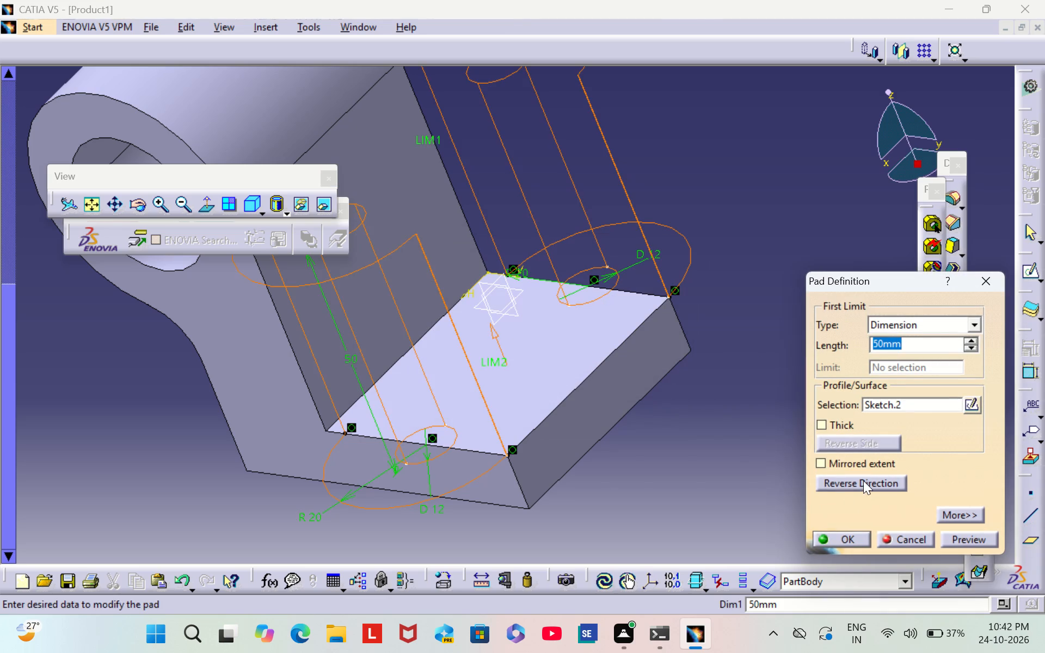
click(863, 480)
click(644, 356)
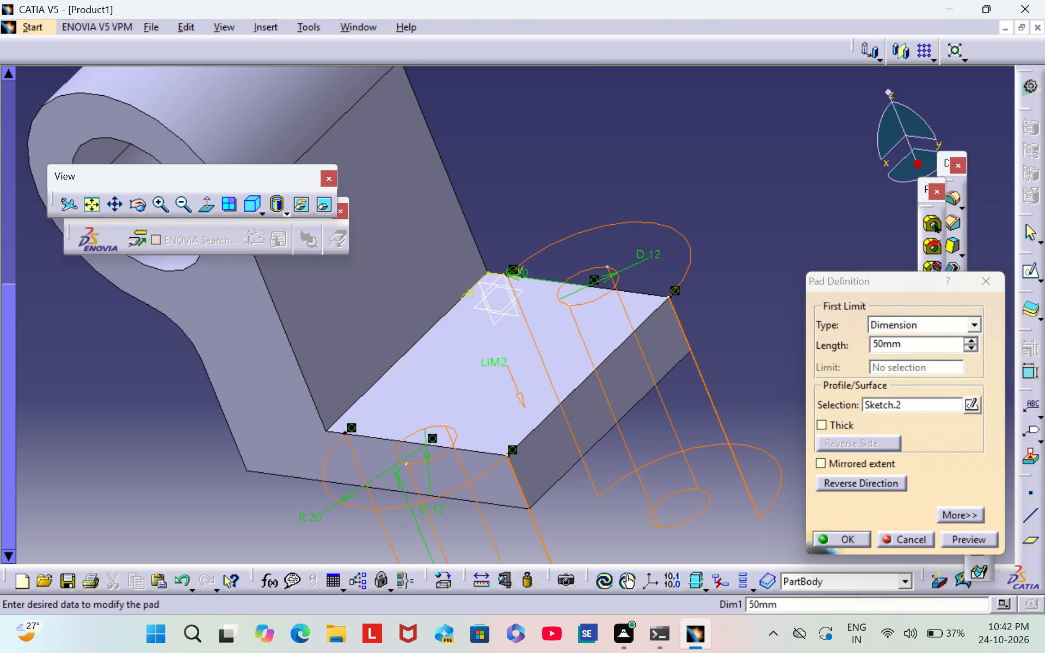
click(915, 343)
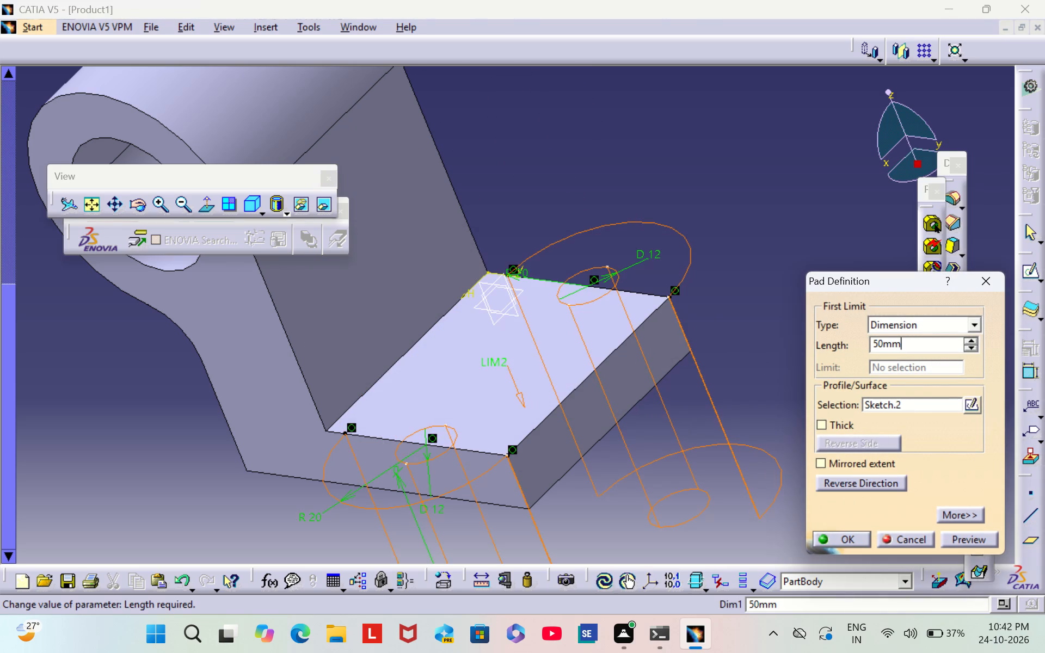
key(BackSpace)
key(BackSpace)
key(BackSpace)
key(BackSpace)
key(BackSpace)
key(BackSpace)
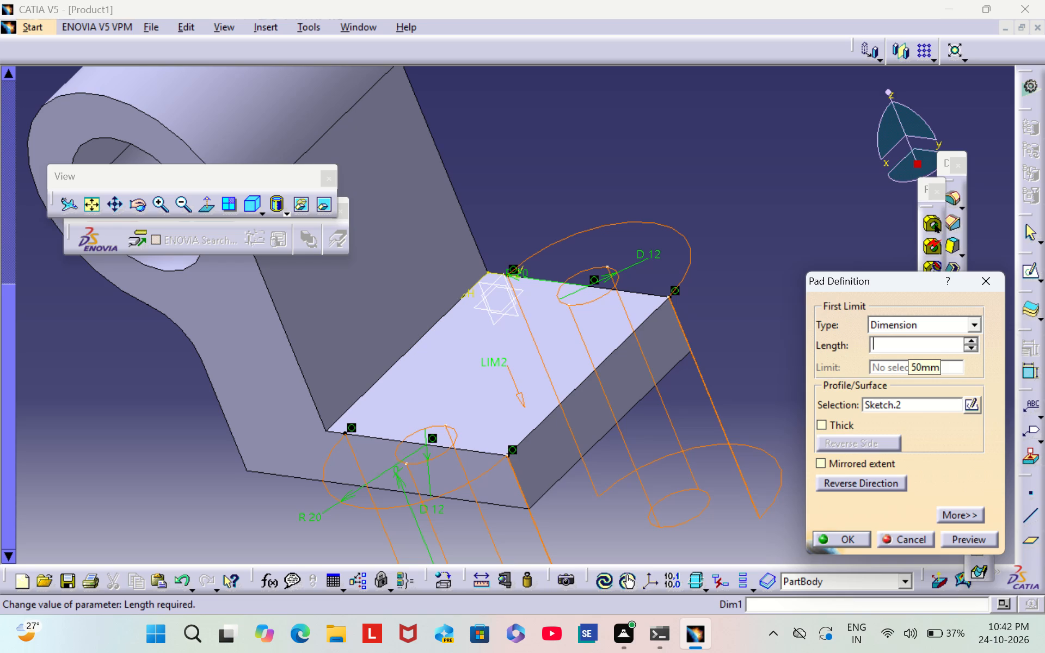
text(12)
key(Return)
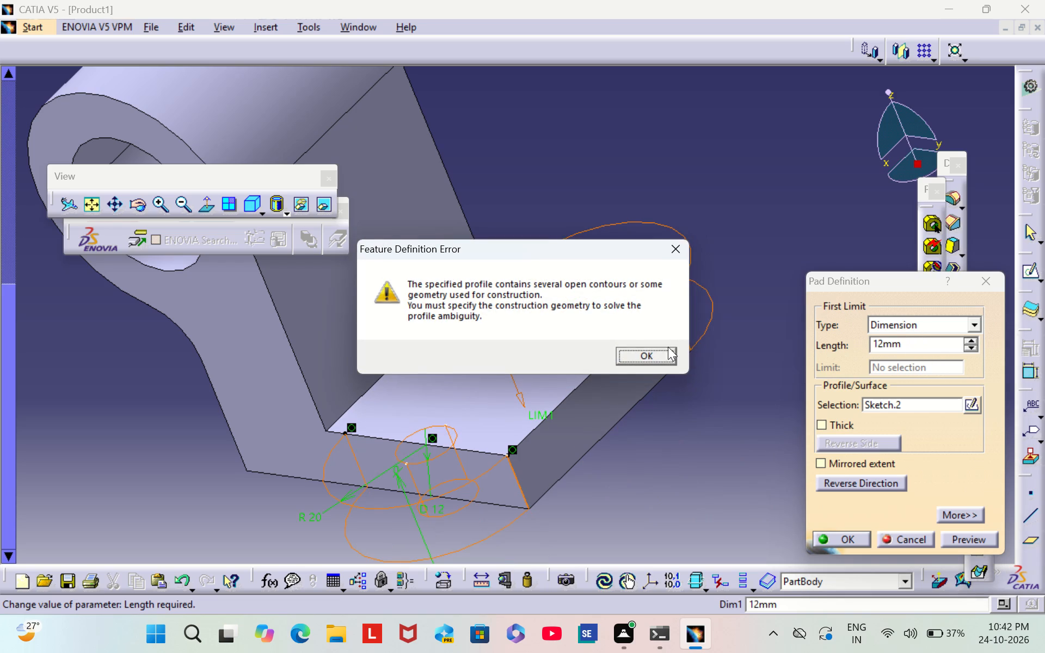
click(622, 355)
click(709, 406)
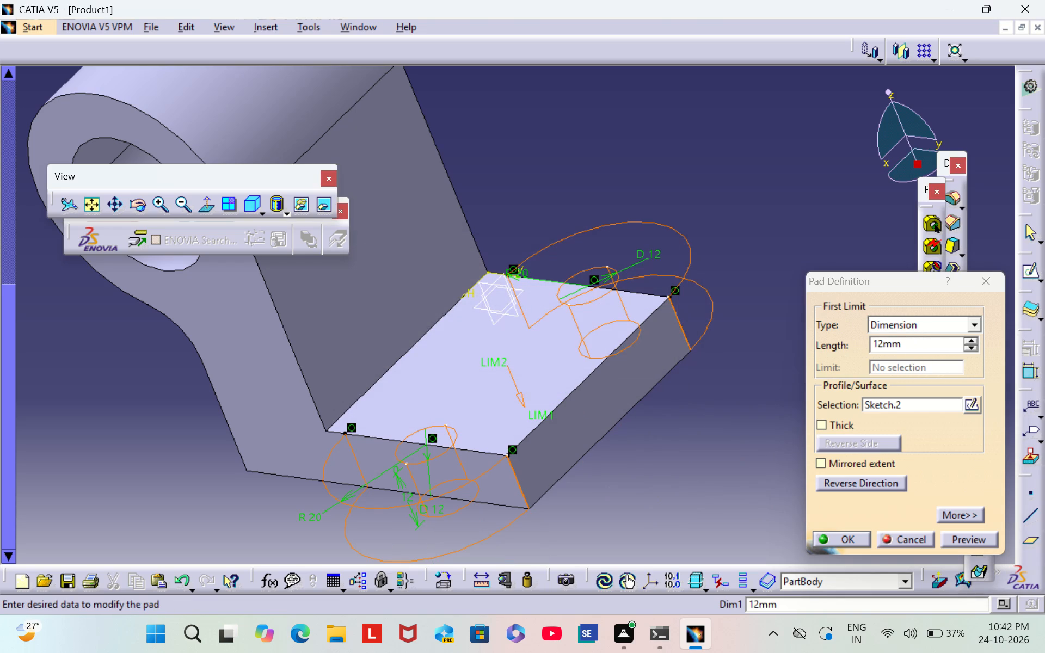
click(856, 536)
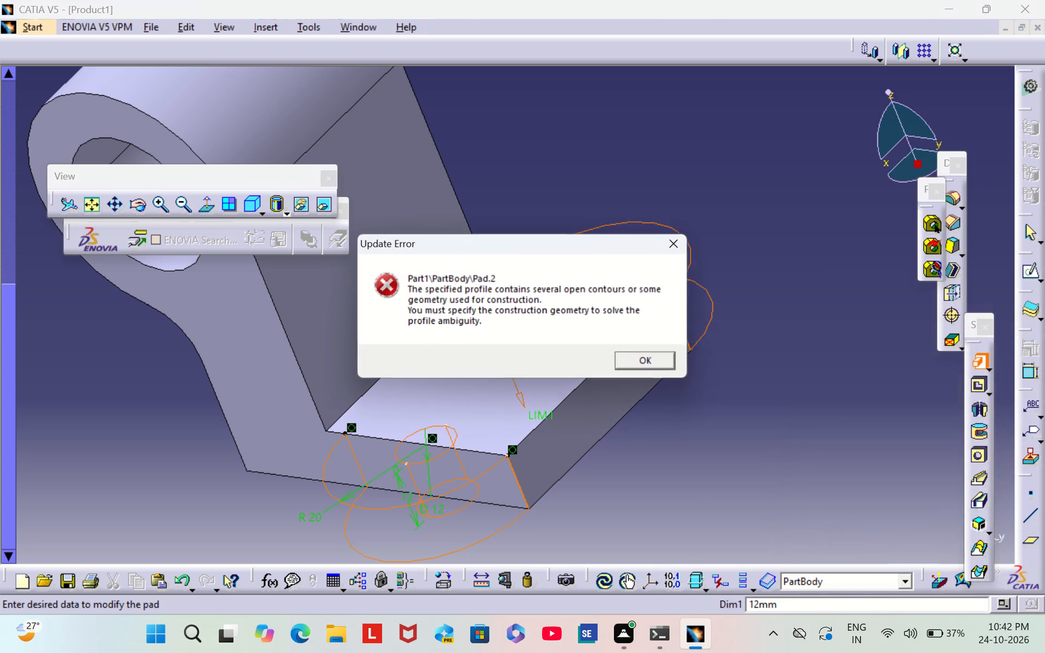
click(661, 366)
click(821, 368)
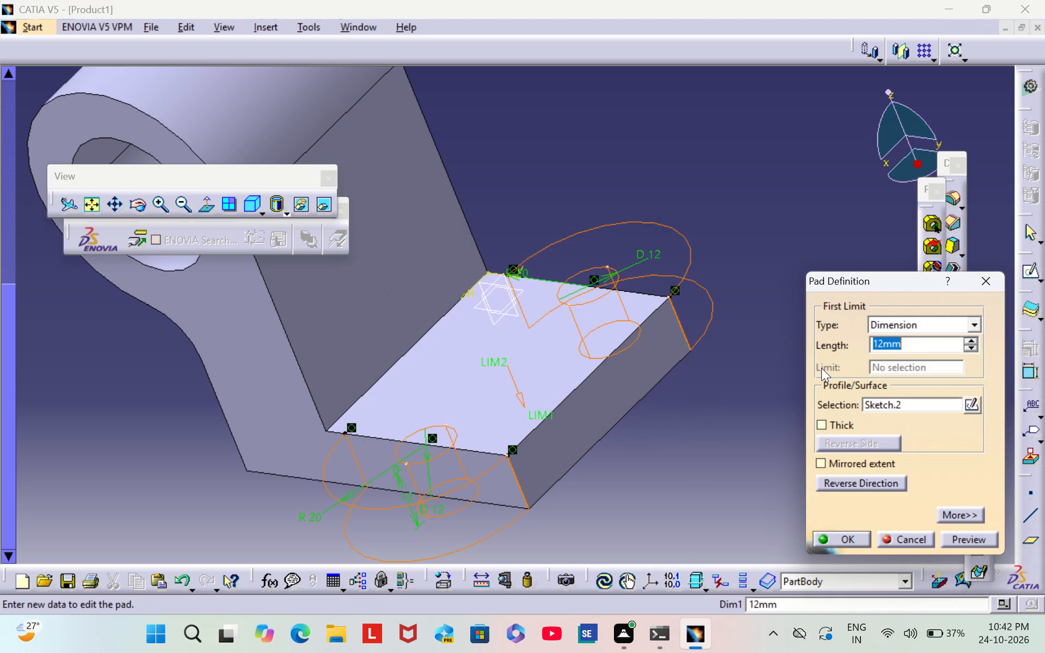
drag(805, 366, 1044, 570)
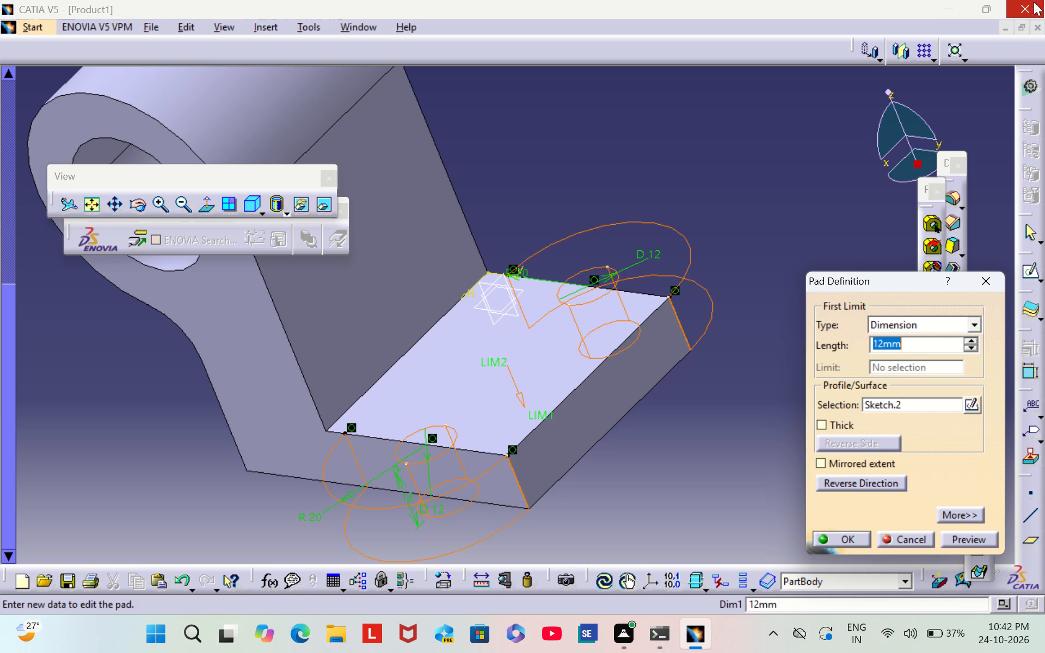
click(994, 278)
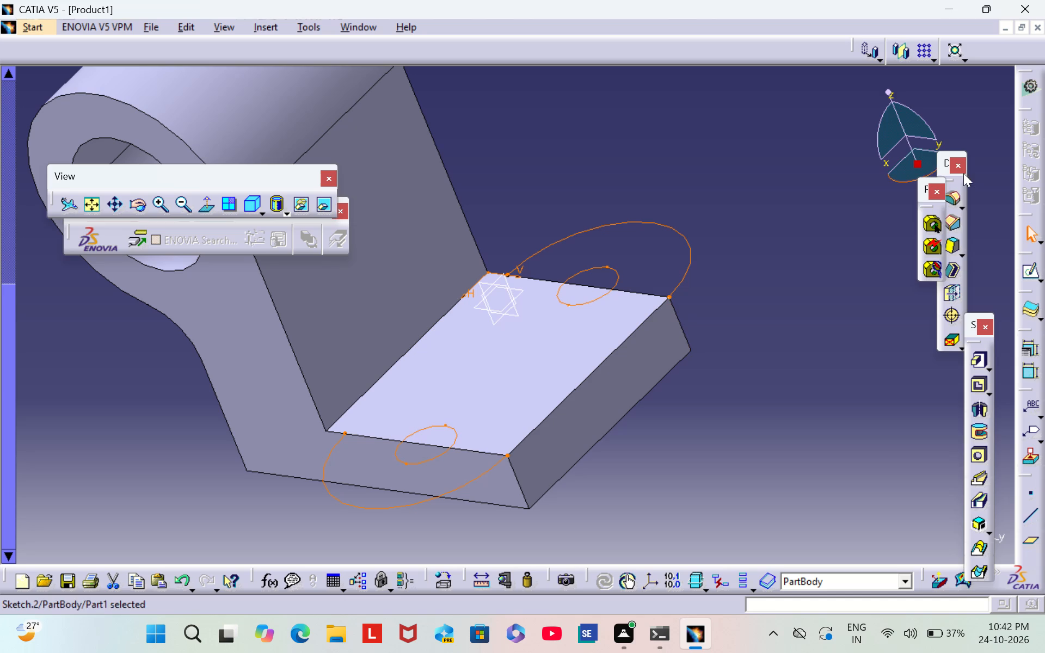
Reopen the lug sketch, project the base plate's top face outline onto the sketch plane, and exit the sketch.
click(1025, 280)
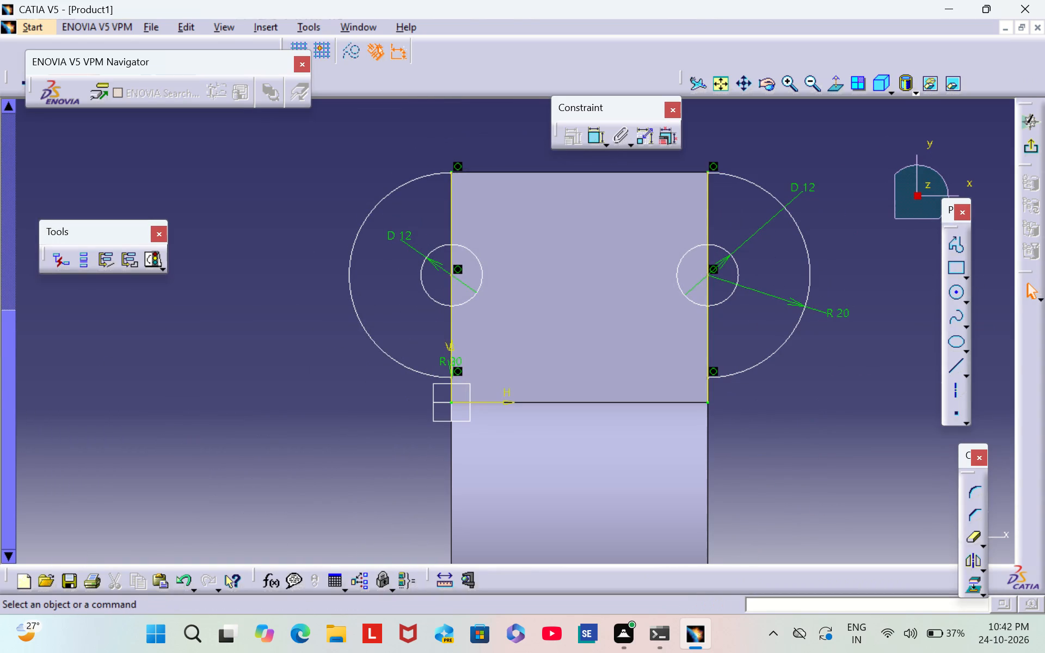
click(975, 583)
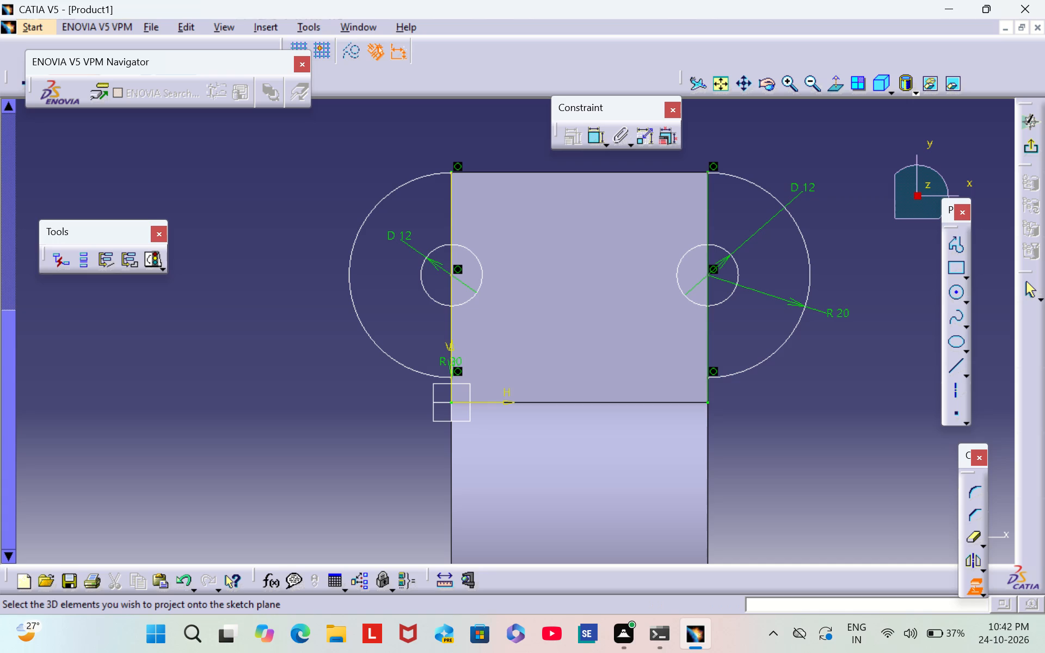
click(703, 338)
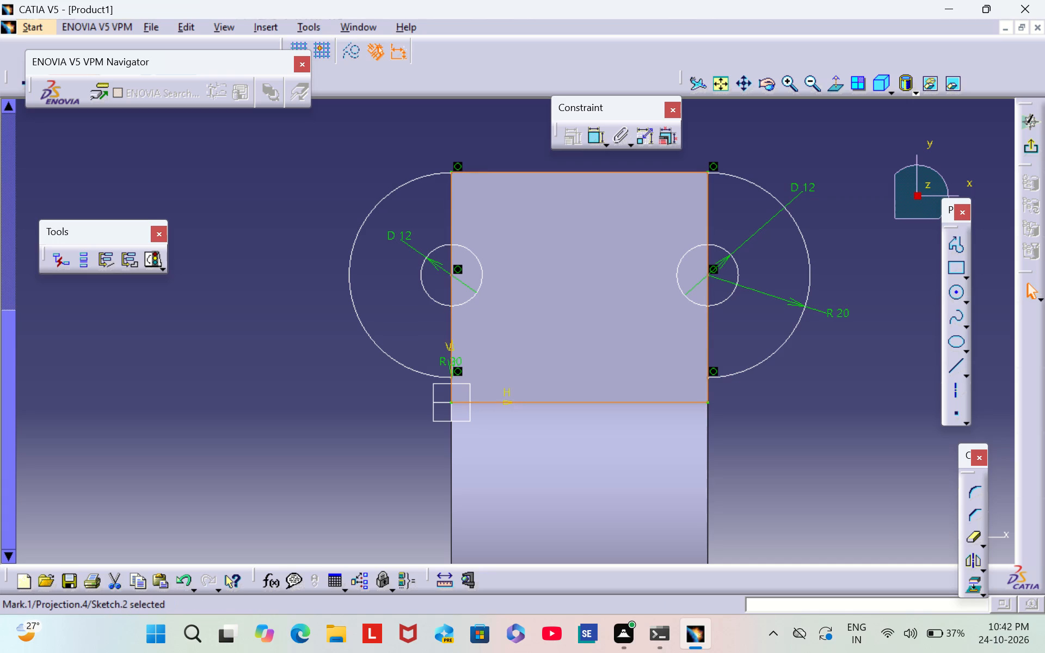
key(Escape)
key(Escape)
click(898, 406)
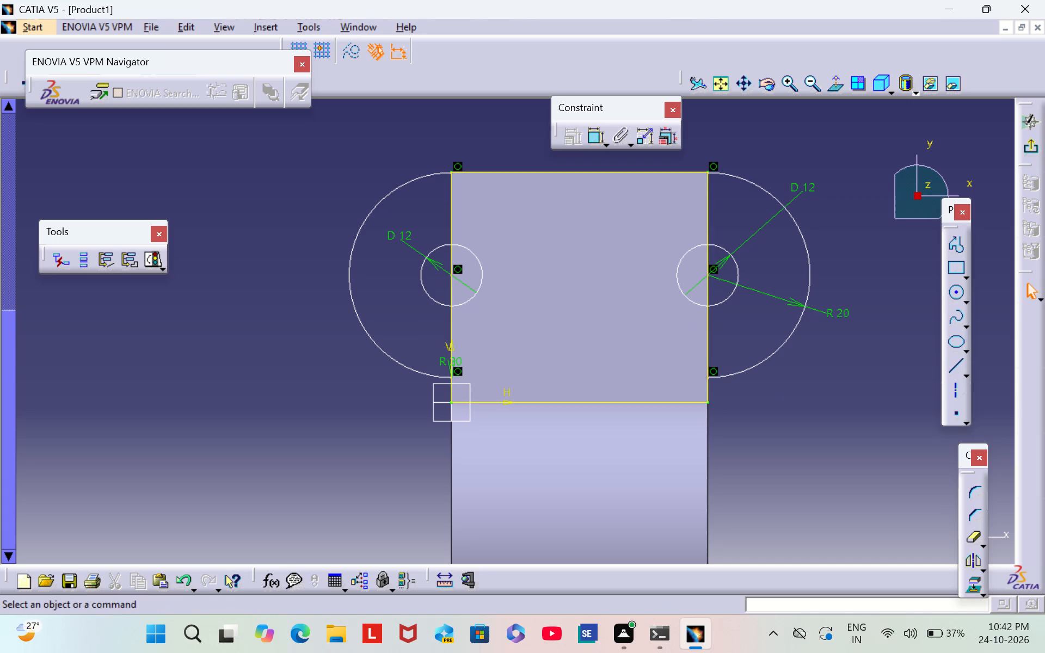
click(1026, 146)
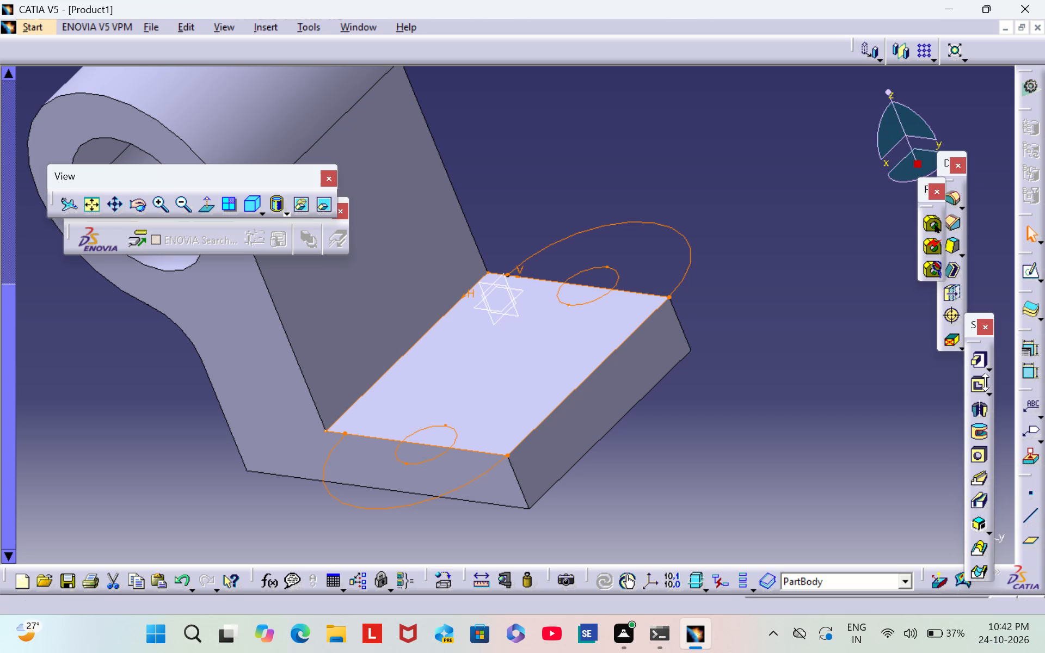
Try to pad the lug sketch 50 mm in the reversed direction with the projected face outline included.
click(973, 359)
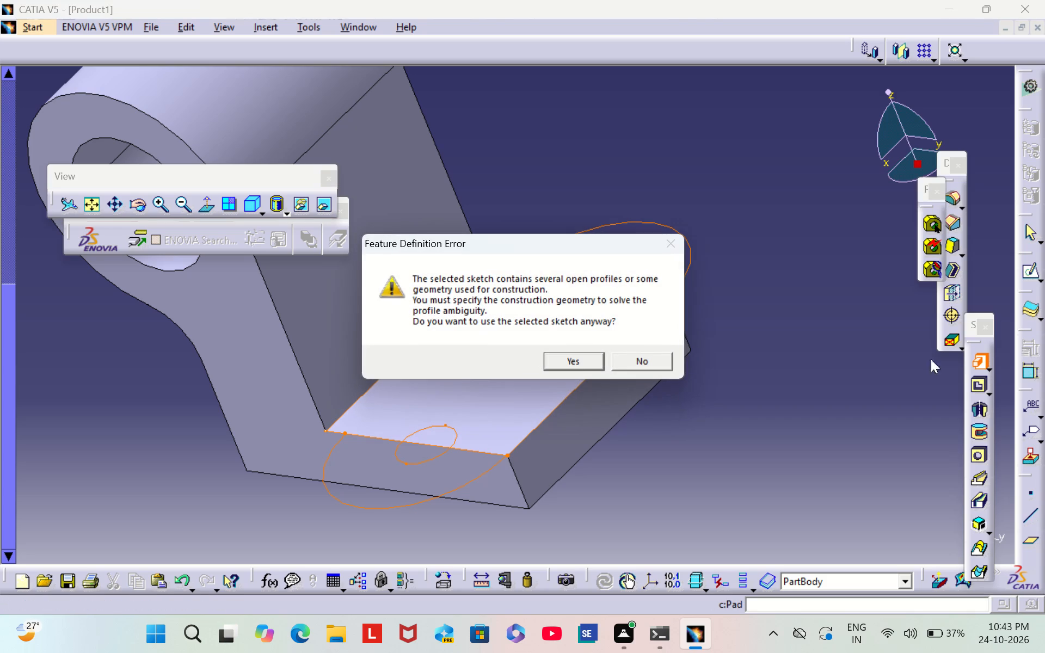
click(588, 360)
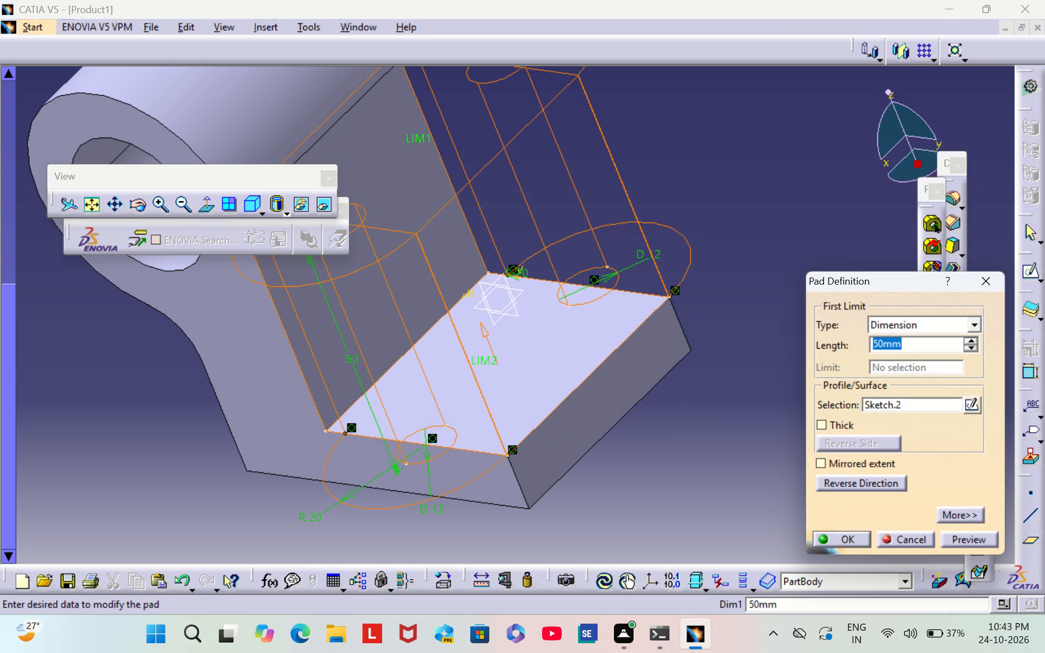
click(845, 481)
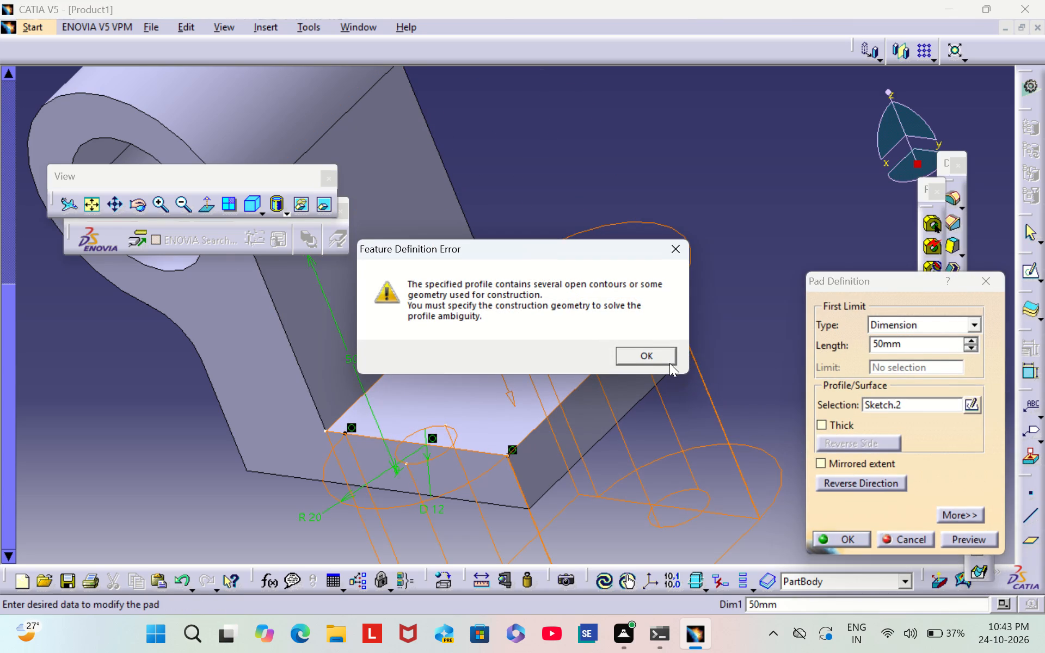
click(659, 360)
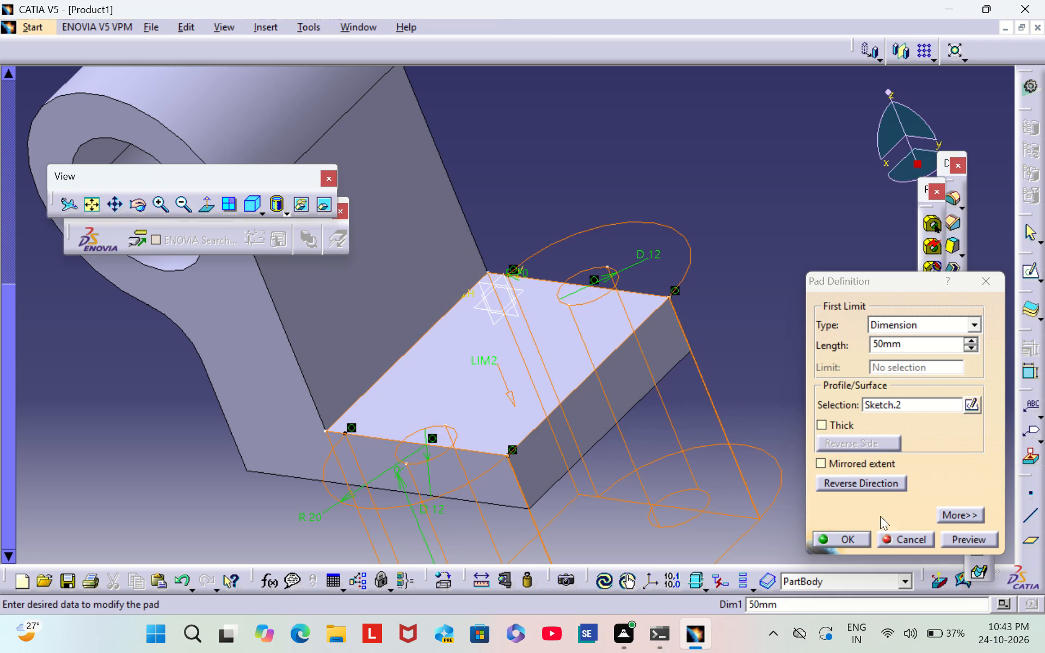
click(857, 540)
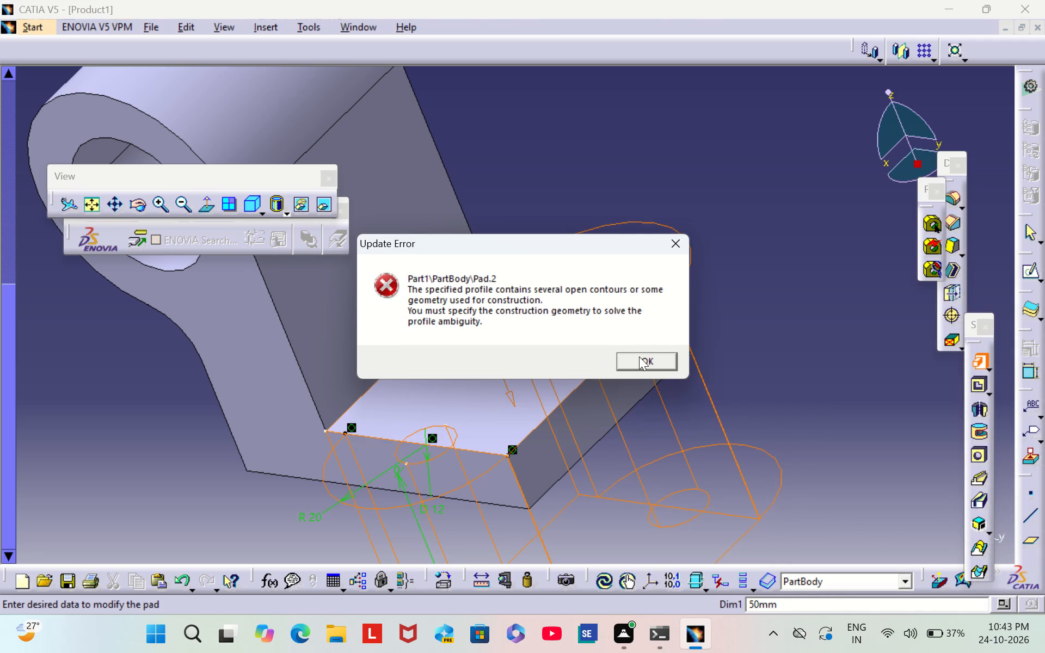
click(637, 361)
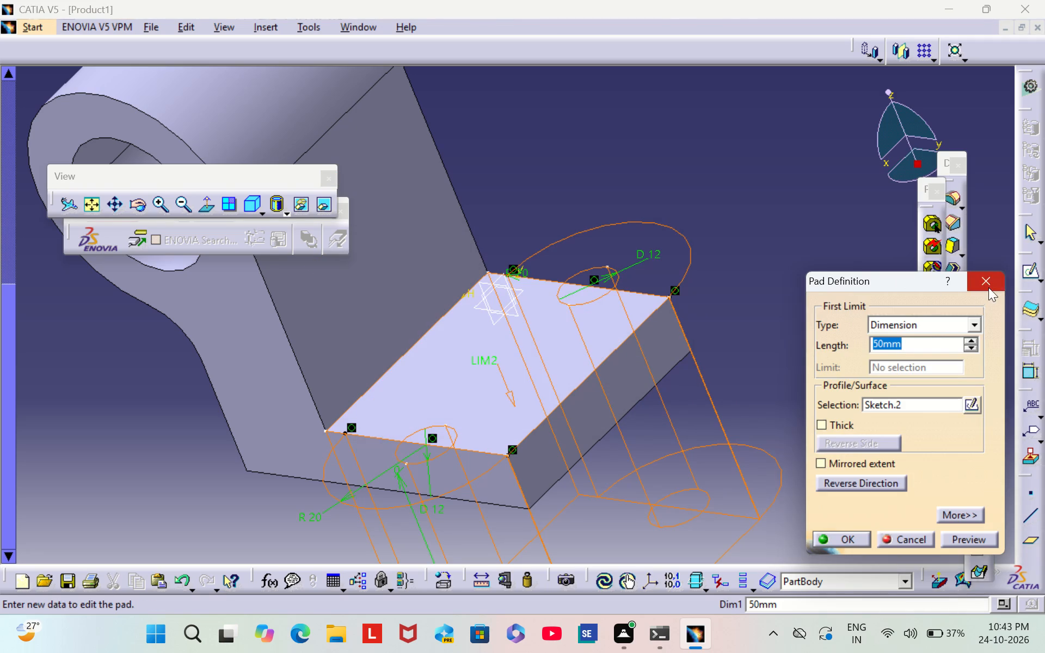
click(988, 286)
Reopen the lug sketch, examine closely how the R 20 arc meets the projected base plate outline at the corner, and exit the sketch.
click(1029, 269)
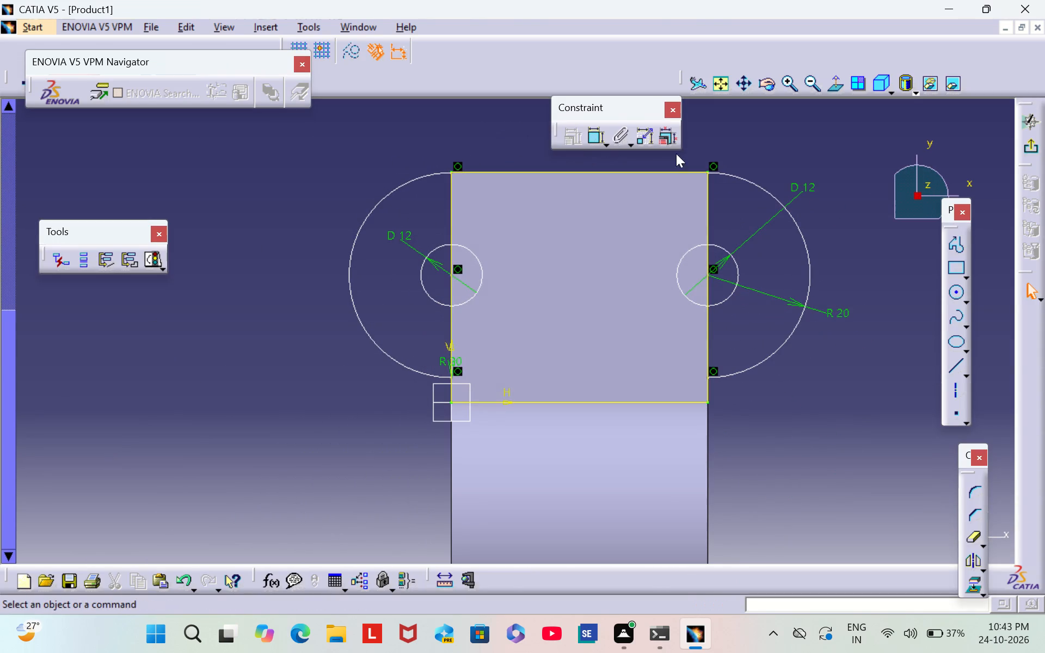
triple_click(787, 88)
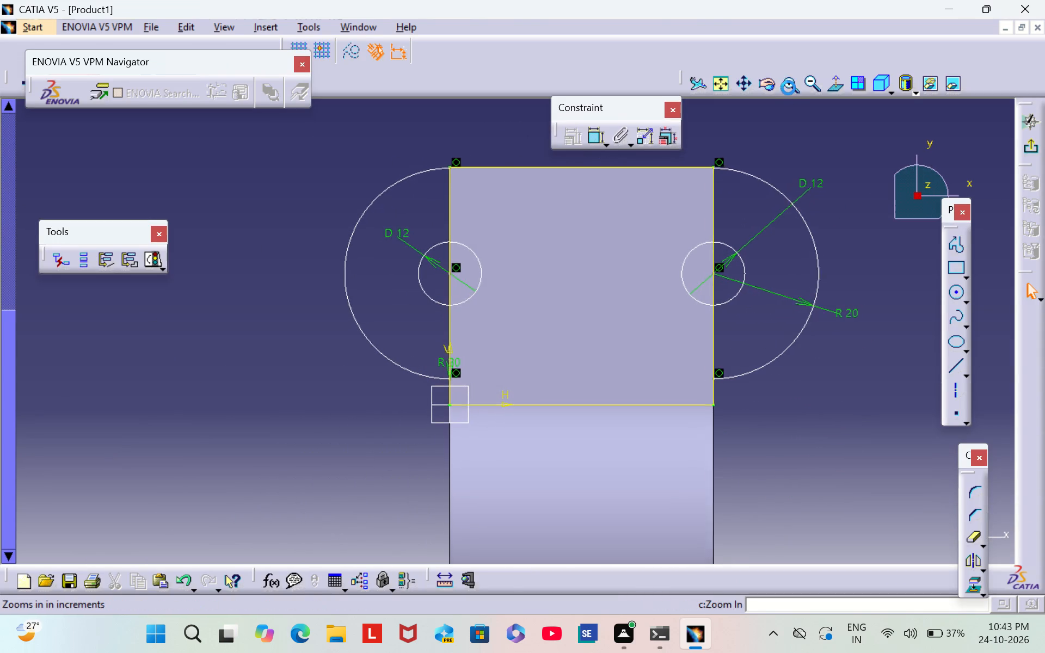
double_click(790, 87)
middle_drag(594, 230, 600, 251)
scroll(596, 232, down, 1)
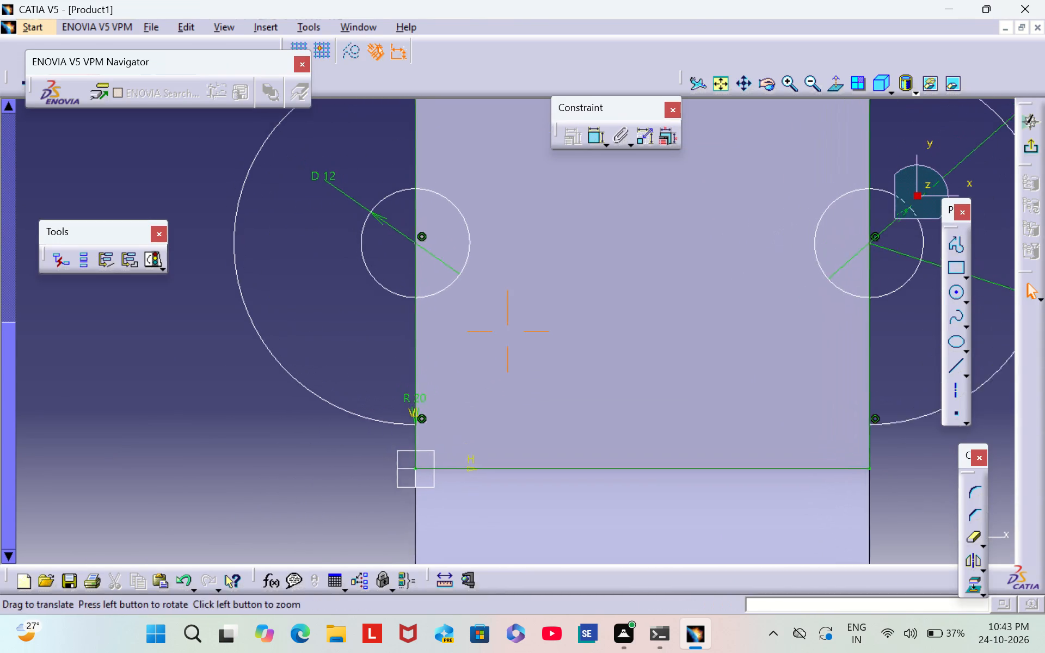
middle_drag(600, 251, 576, 401)
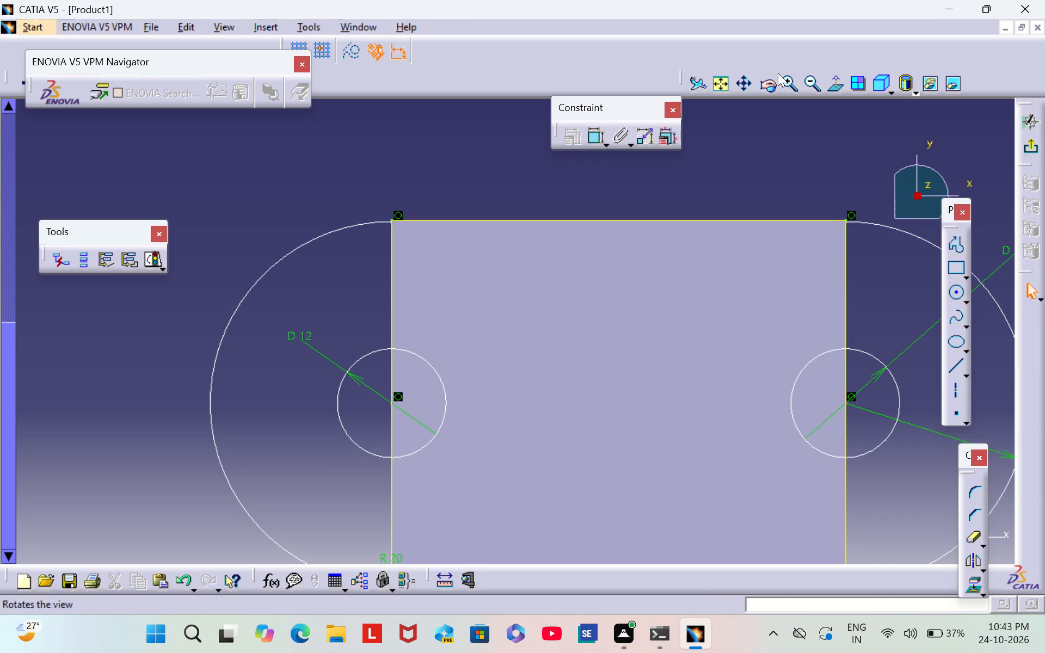
triple_click(791, 86)
triple_click(791, 86)
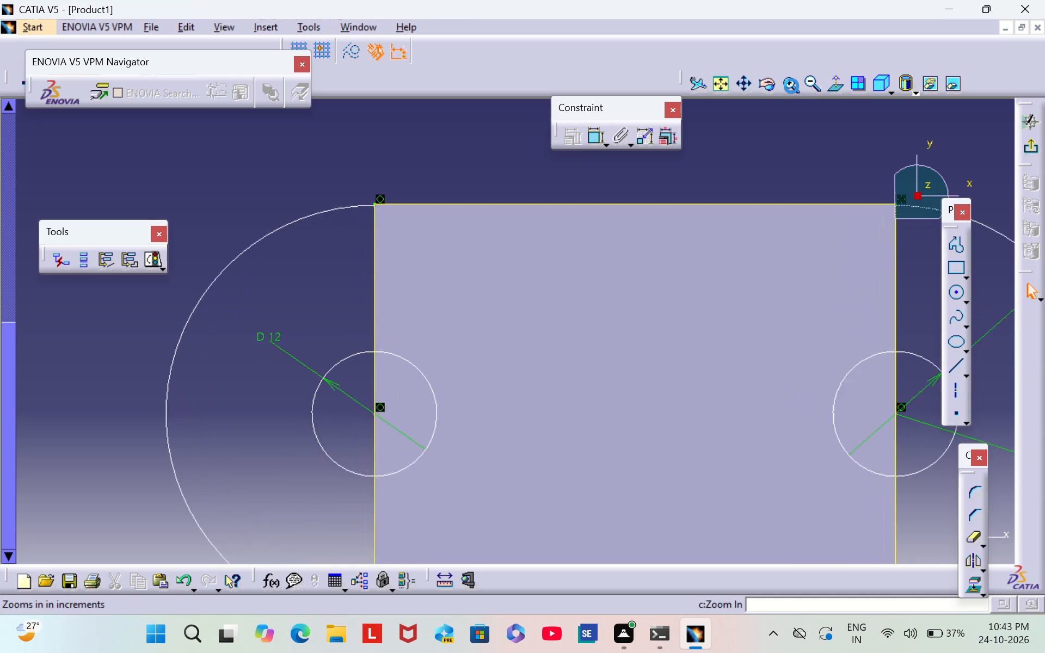
middle_drag(868, 301, 50, 344)
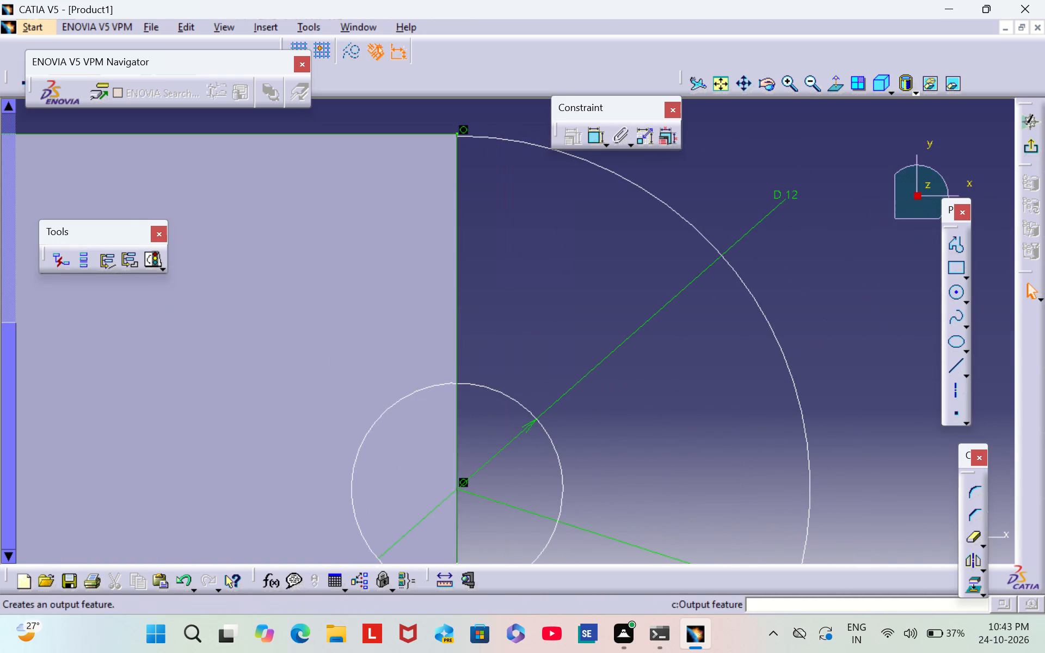
triple_click(786, 83)
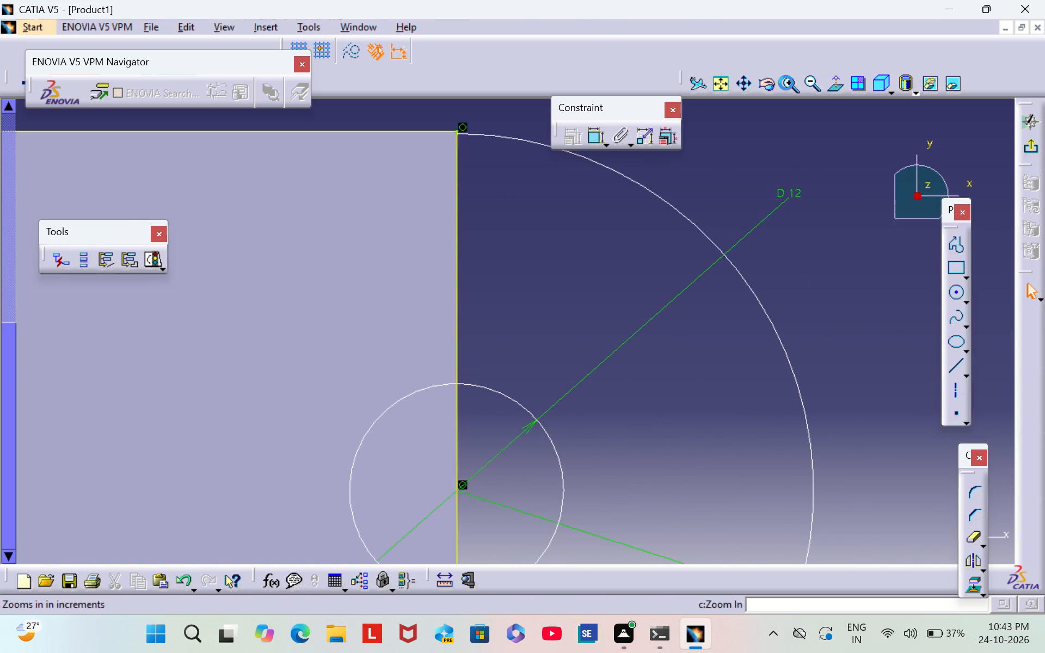
triple_click(786, 83)
scroll(648, 235, down, 1)
middle_drag(648, 235, 658, 482)
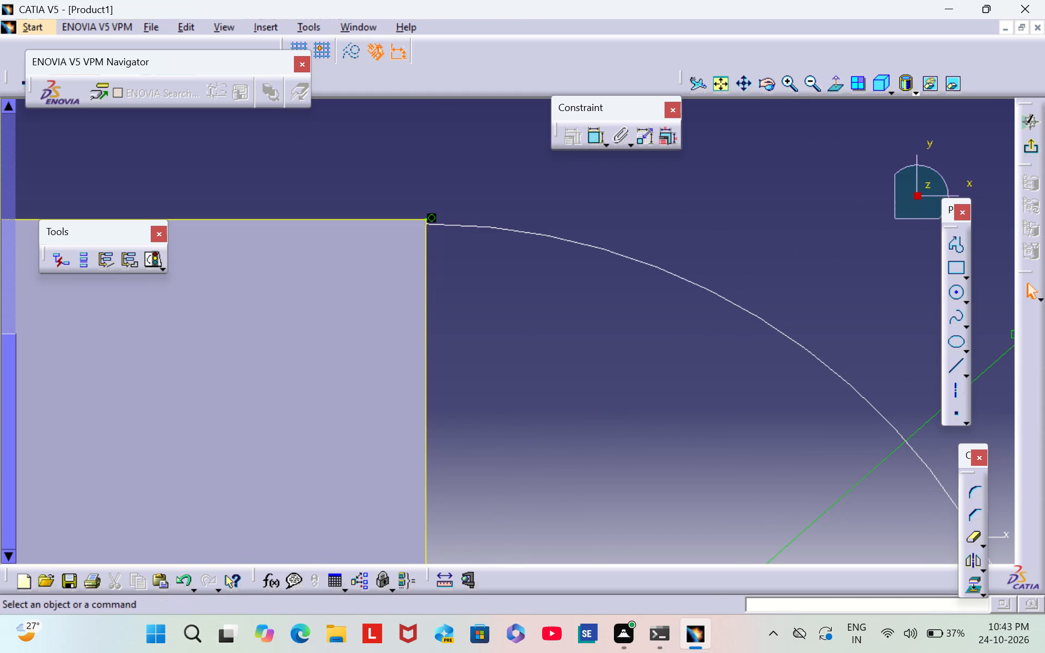
triple_click(792, 76)
double_click(794, 76)
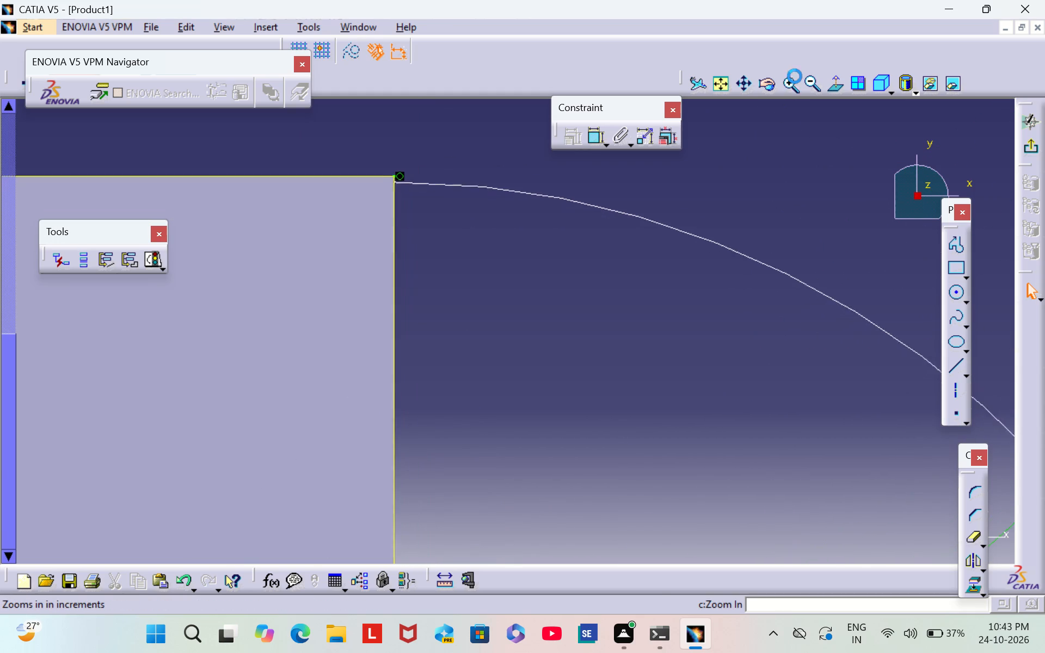
middle_drag(429, 232, 492, 337)
scroll(431, 237, down, 1)
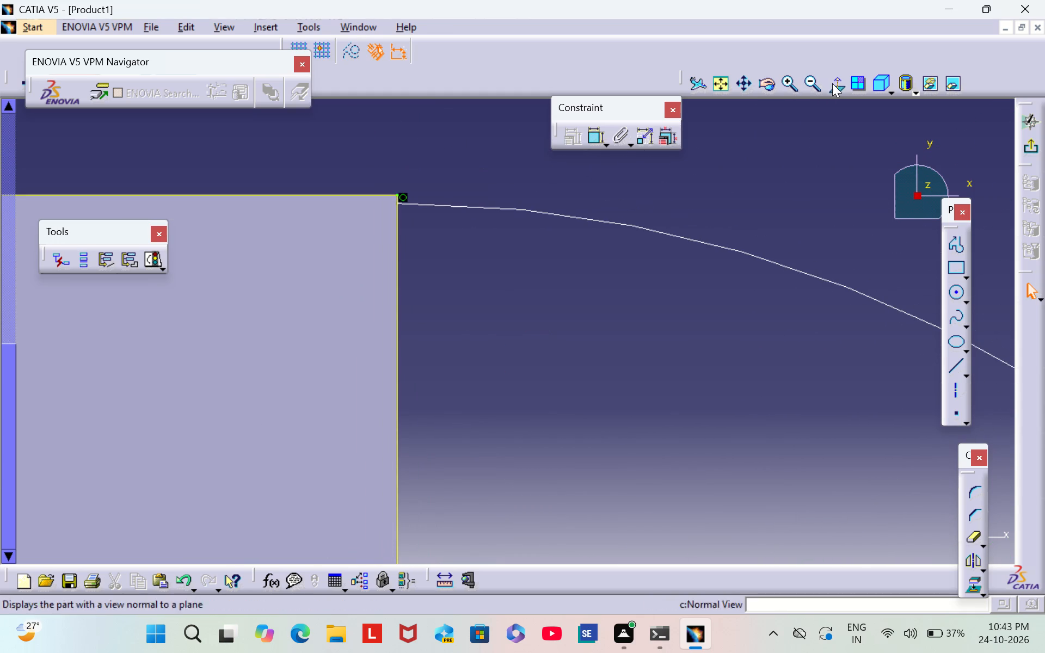
triple_click(784, 83)
triple_click(784, 83)
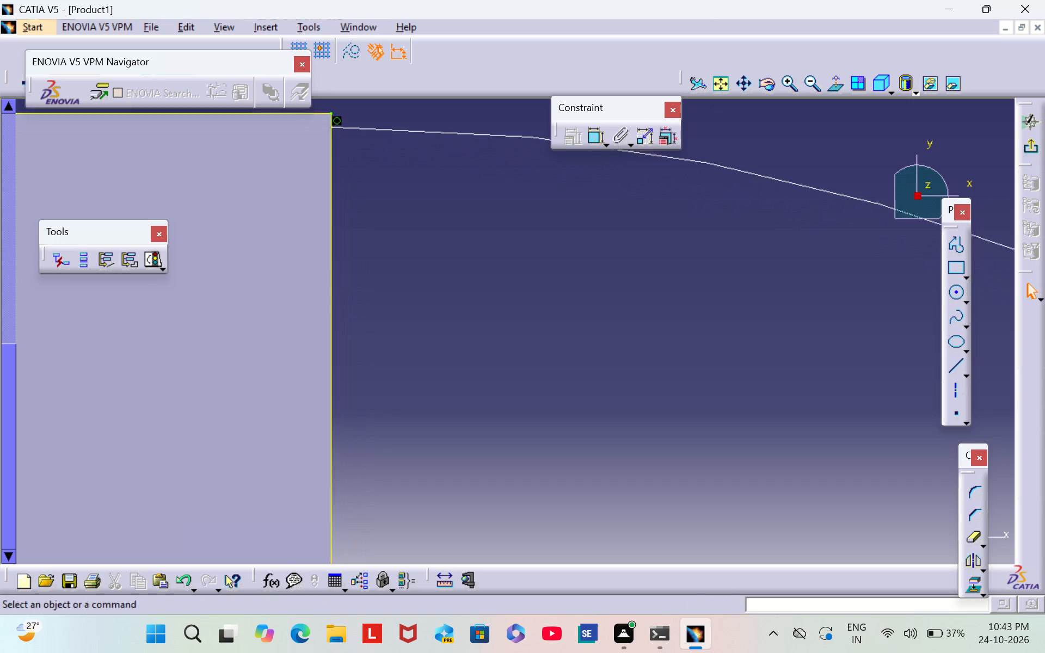
middle_drag(427, 193, 515, 335)
scroll(515, 335, down, 1)
triple_click(783, 83)
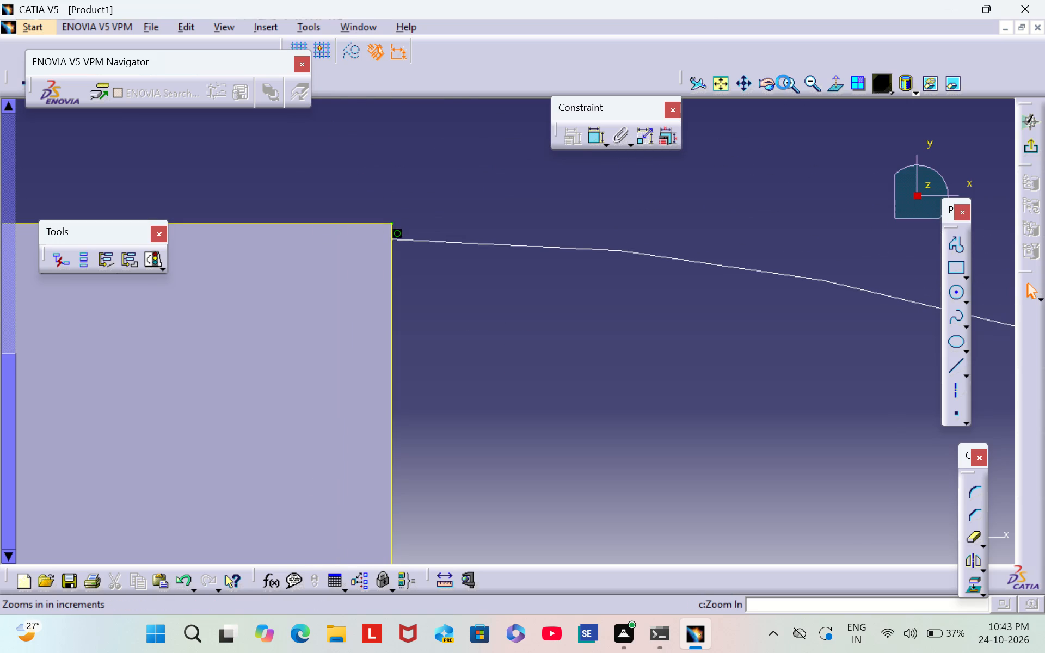
click(783, 82)
middle_drag(509, 236, 601, 277)
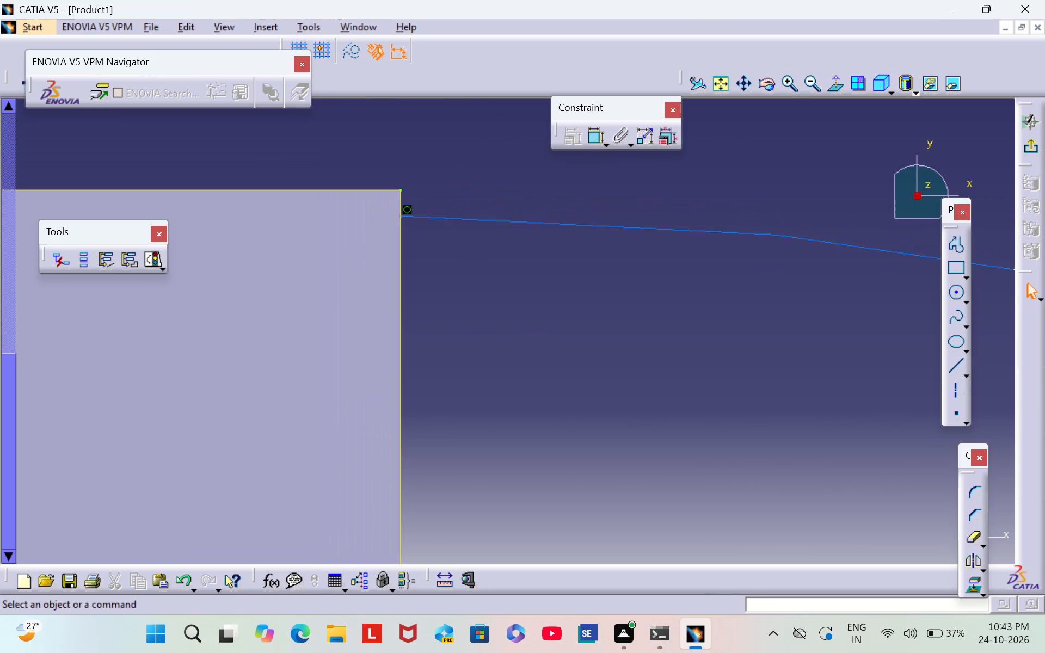
triple_click(795, 85)
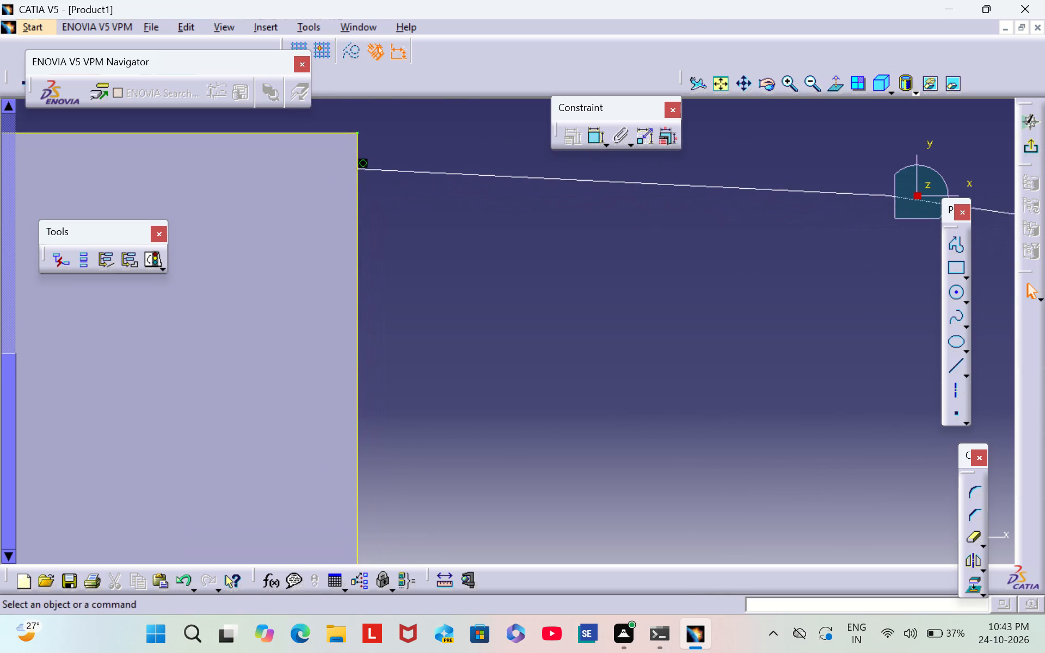
scroll(443, 178, down, 1)
middle_drag(442, 180, 521, 232)
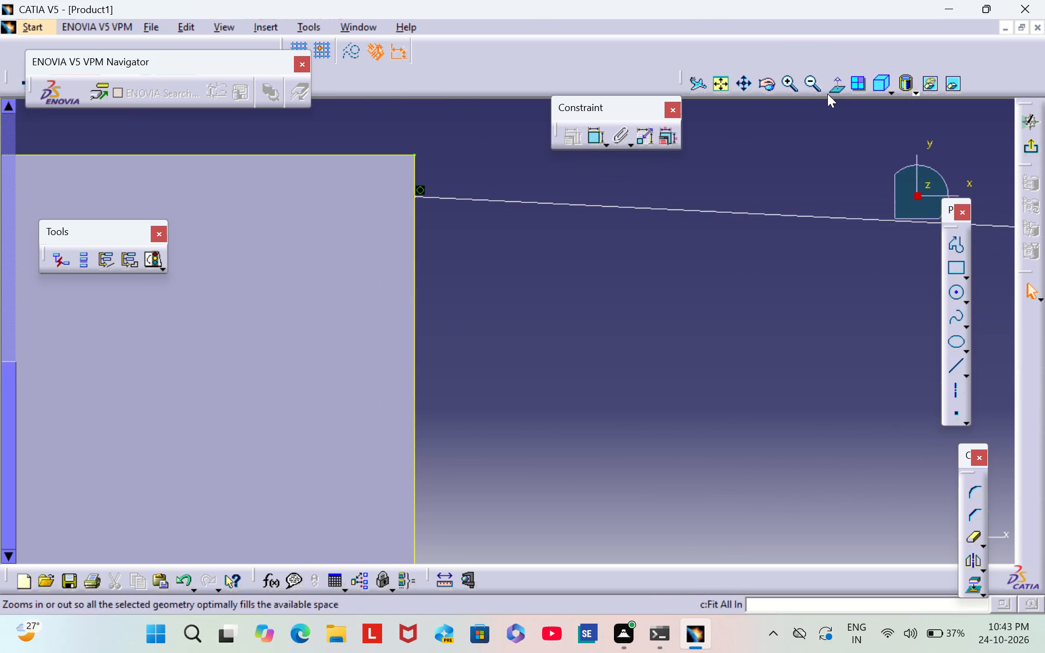
click(812, 75)
triple_click(808, 87)
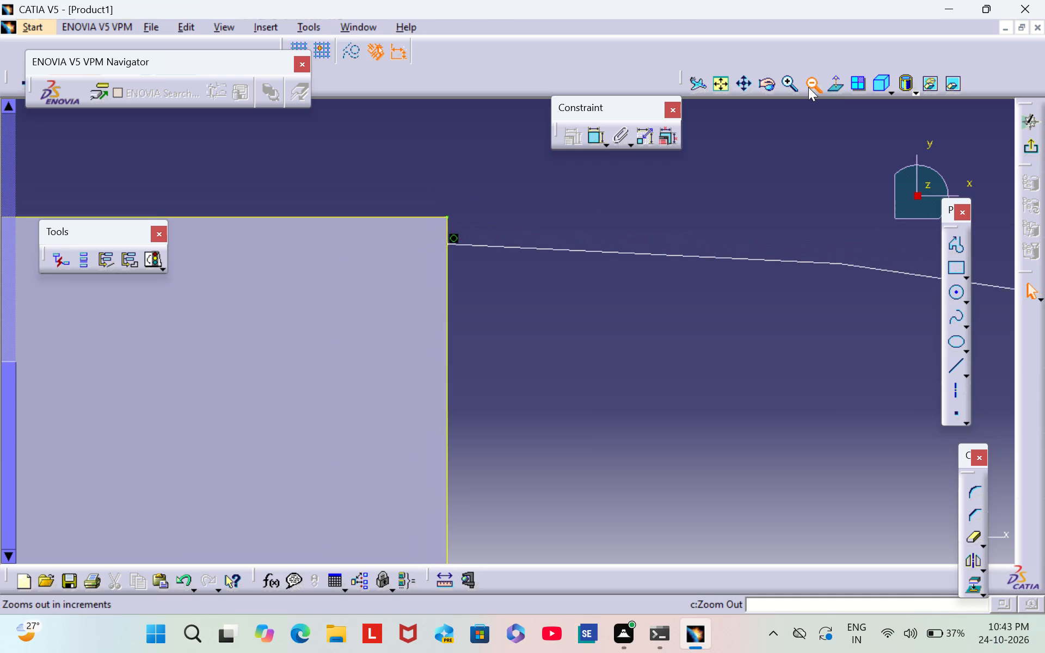
click(716, 91)
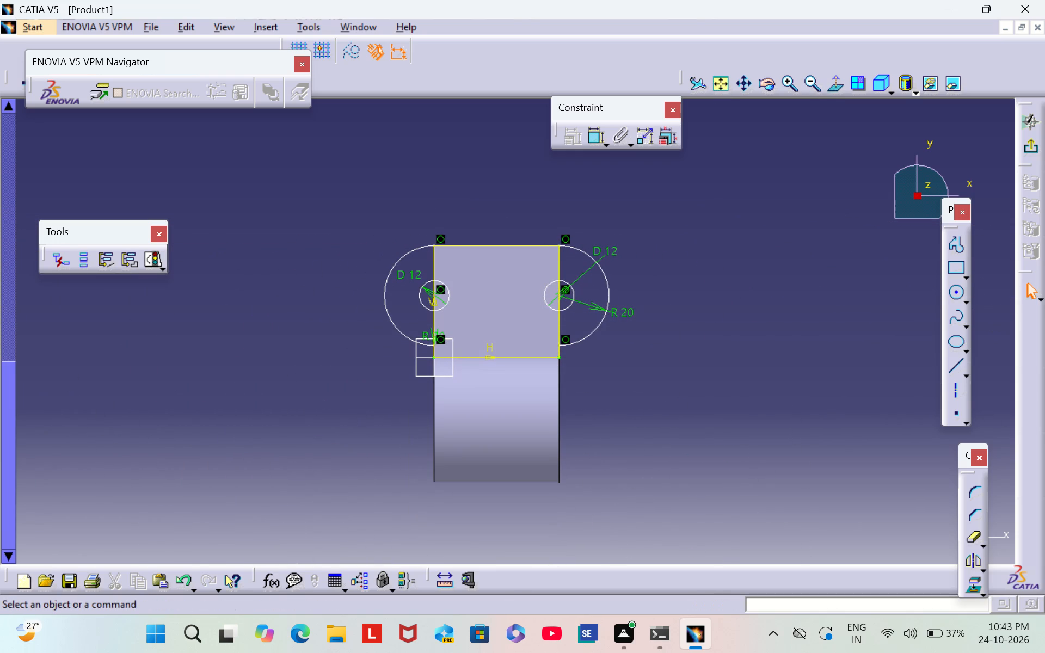
click(579, 290)
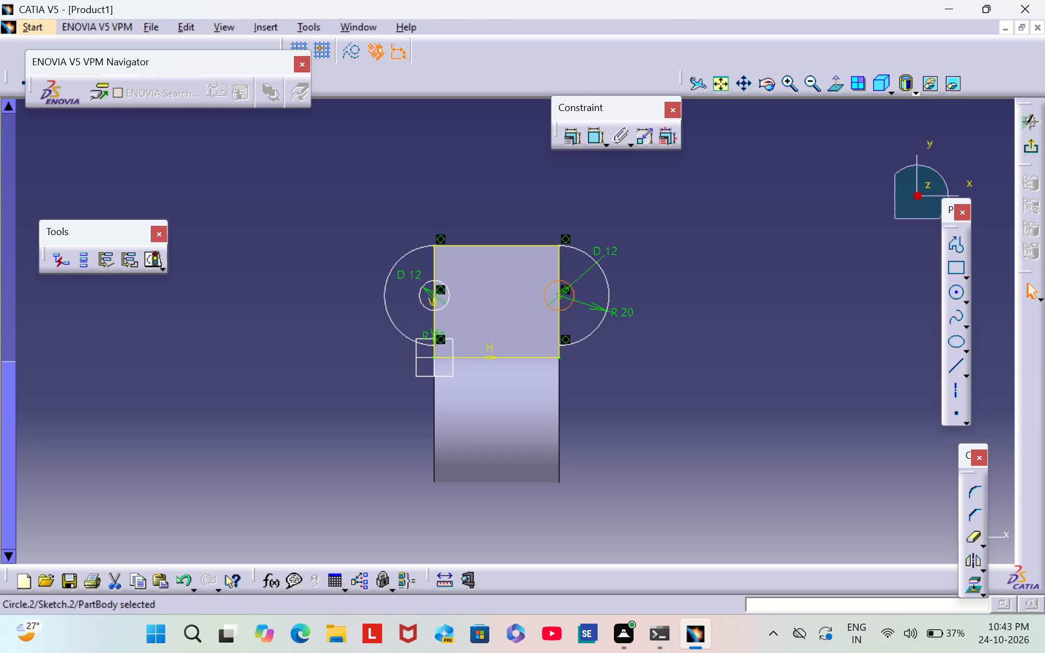
click(1039, 149)
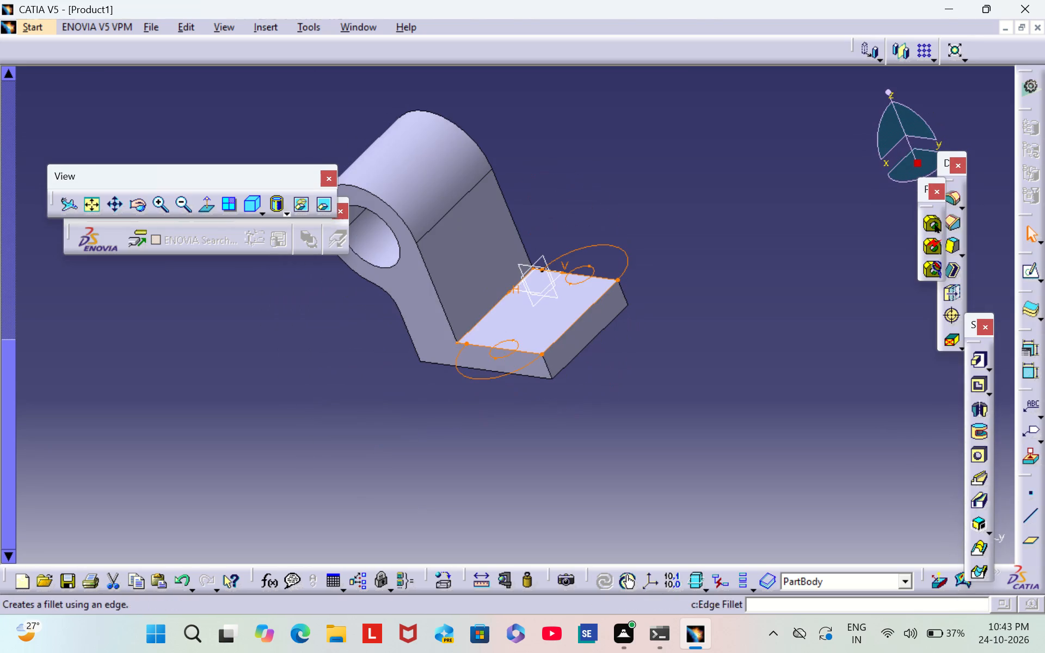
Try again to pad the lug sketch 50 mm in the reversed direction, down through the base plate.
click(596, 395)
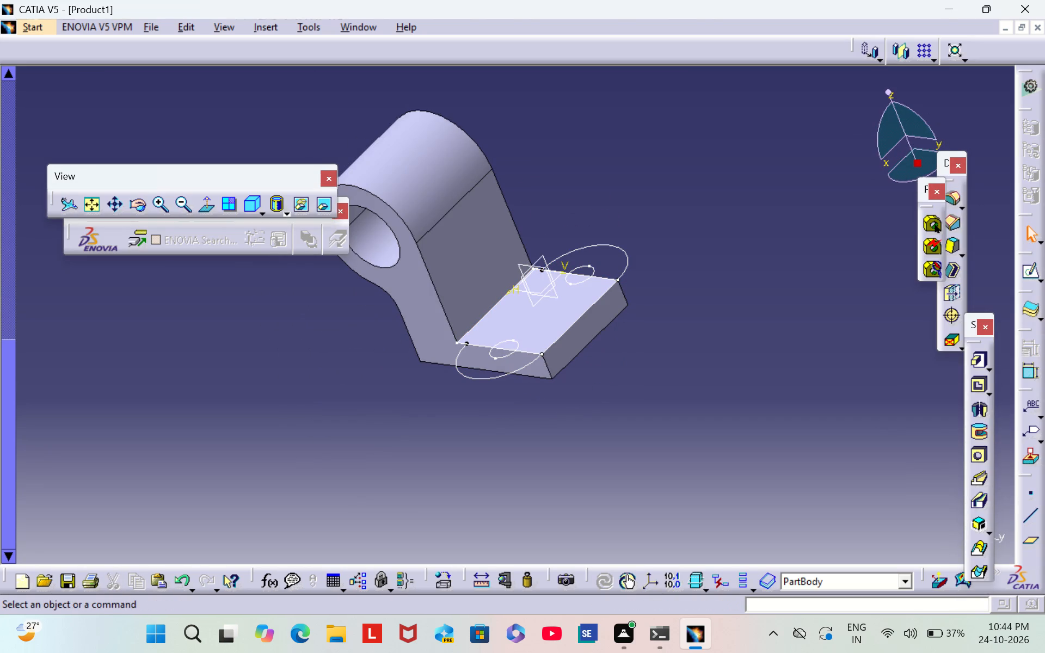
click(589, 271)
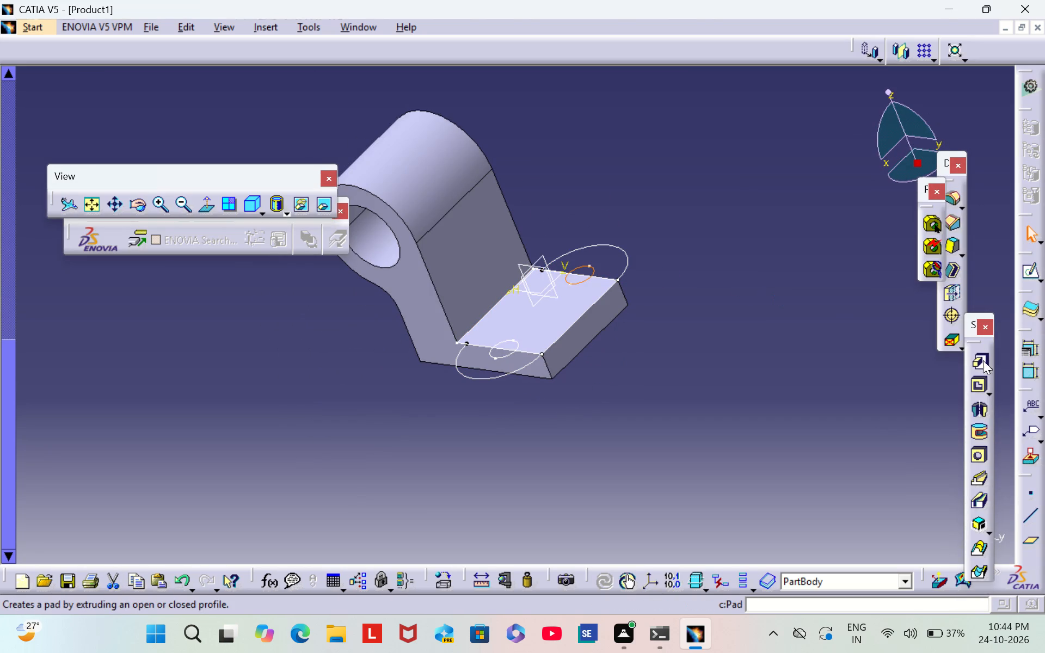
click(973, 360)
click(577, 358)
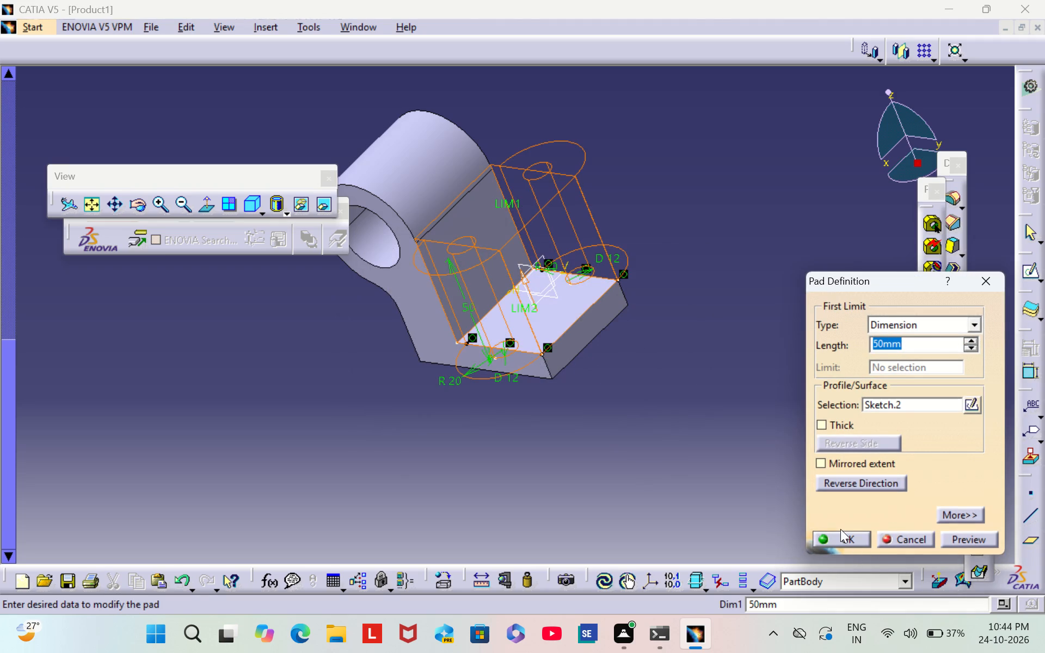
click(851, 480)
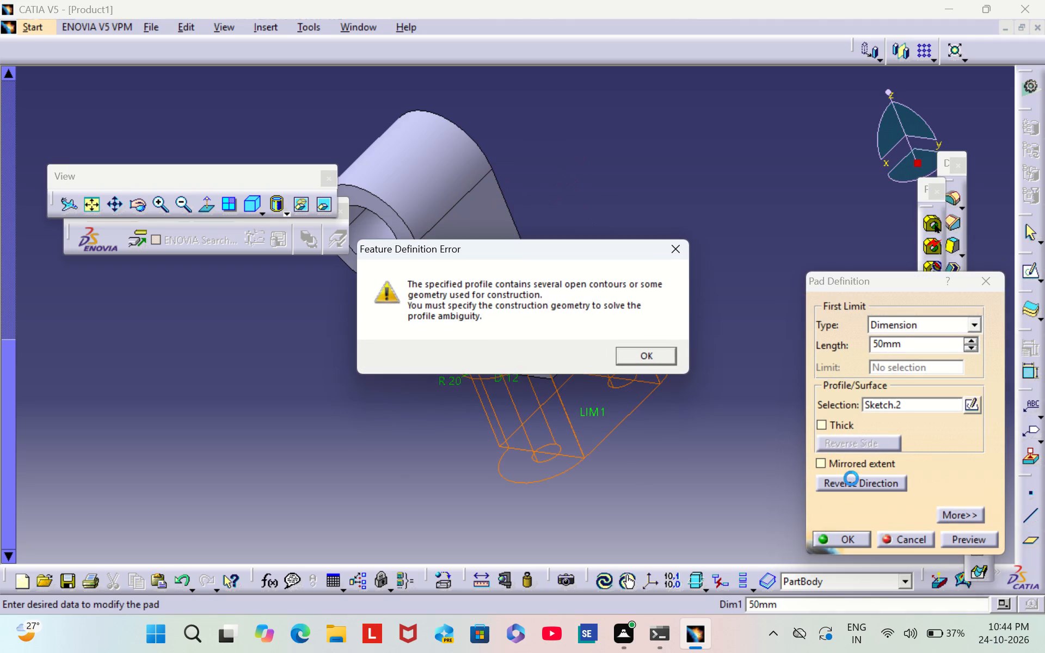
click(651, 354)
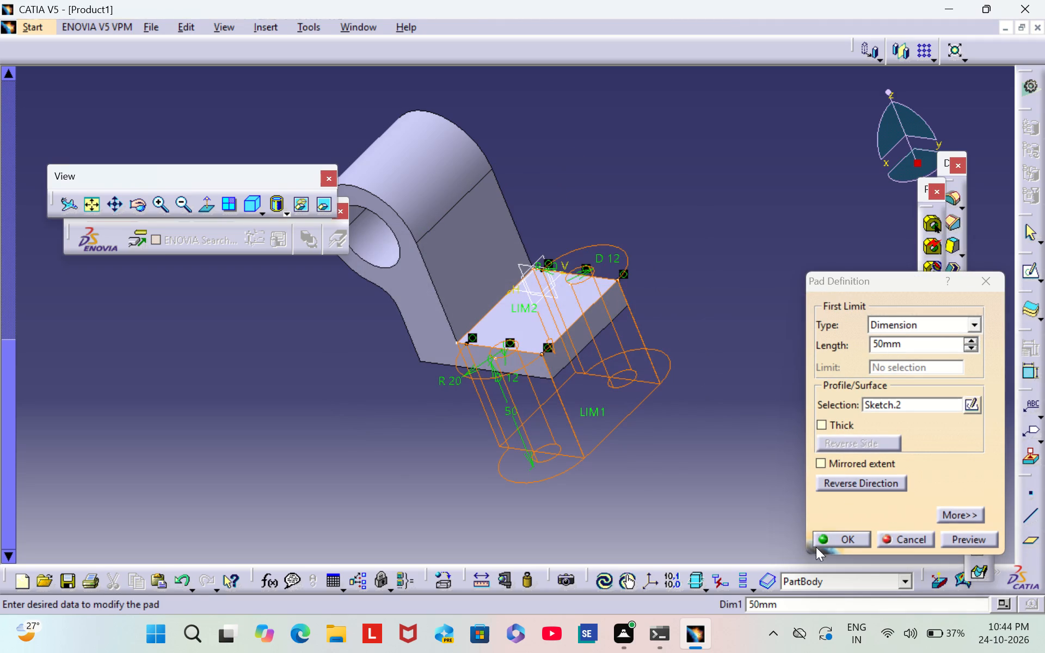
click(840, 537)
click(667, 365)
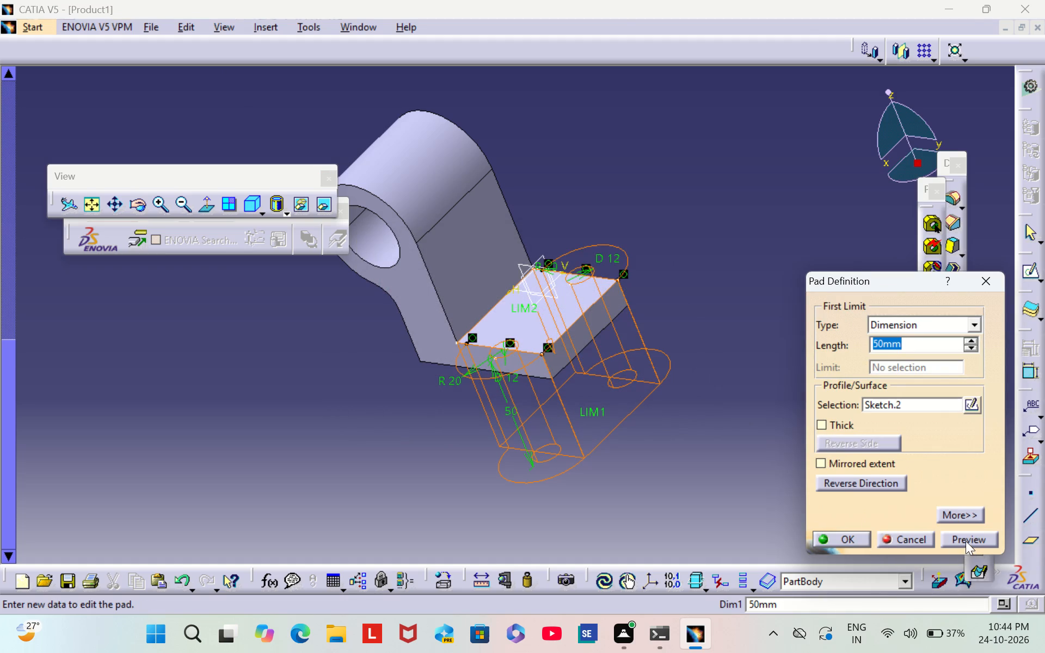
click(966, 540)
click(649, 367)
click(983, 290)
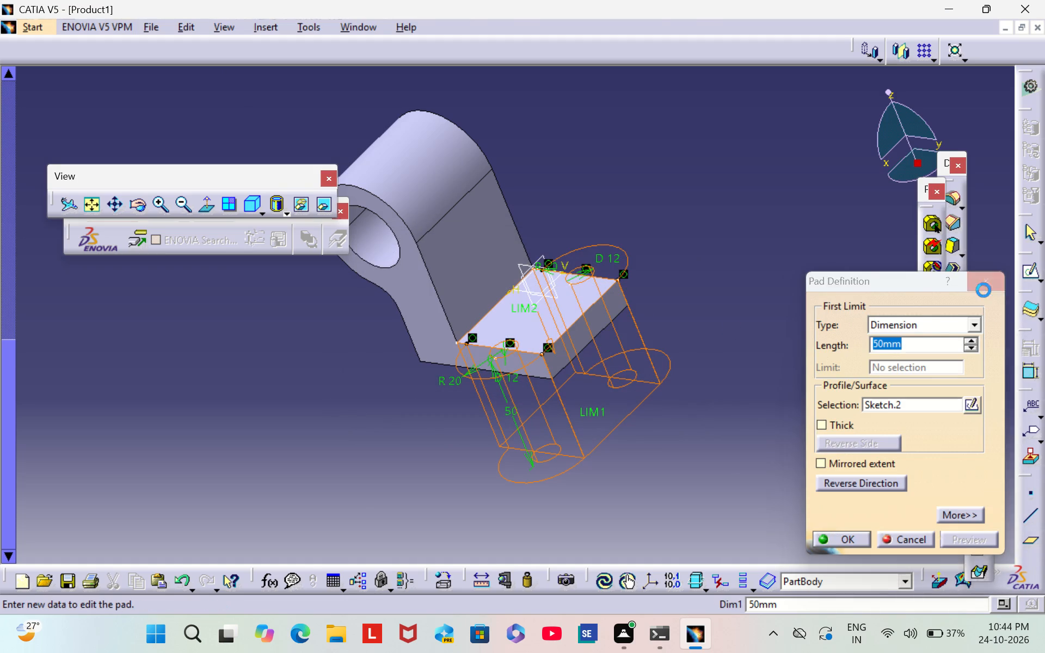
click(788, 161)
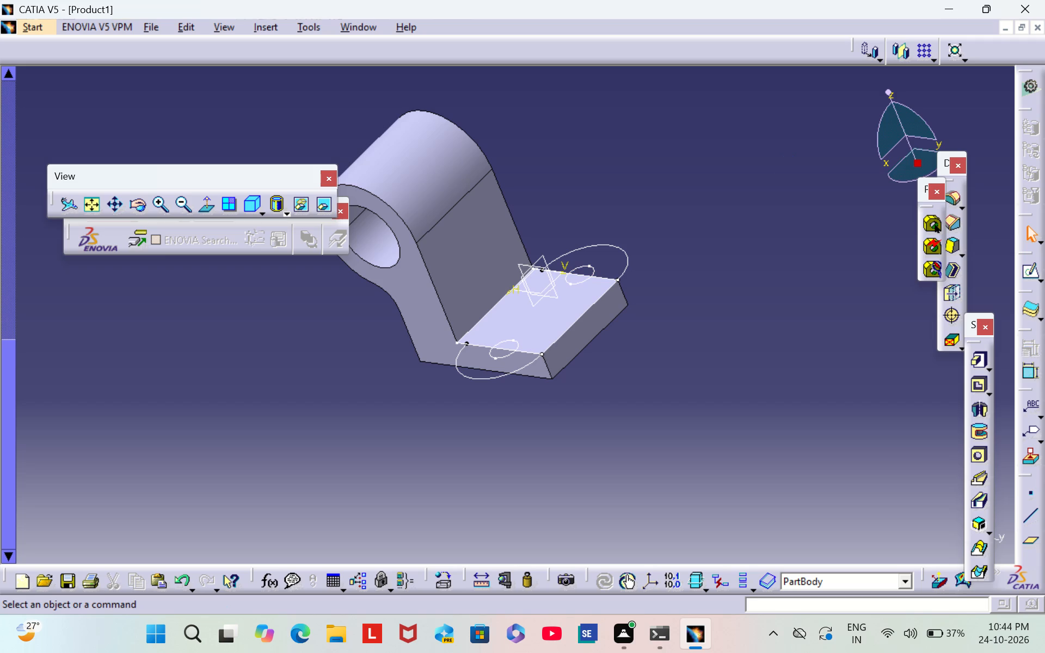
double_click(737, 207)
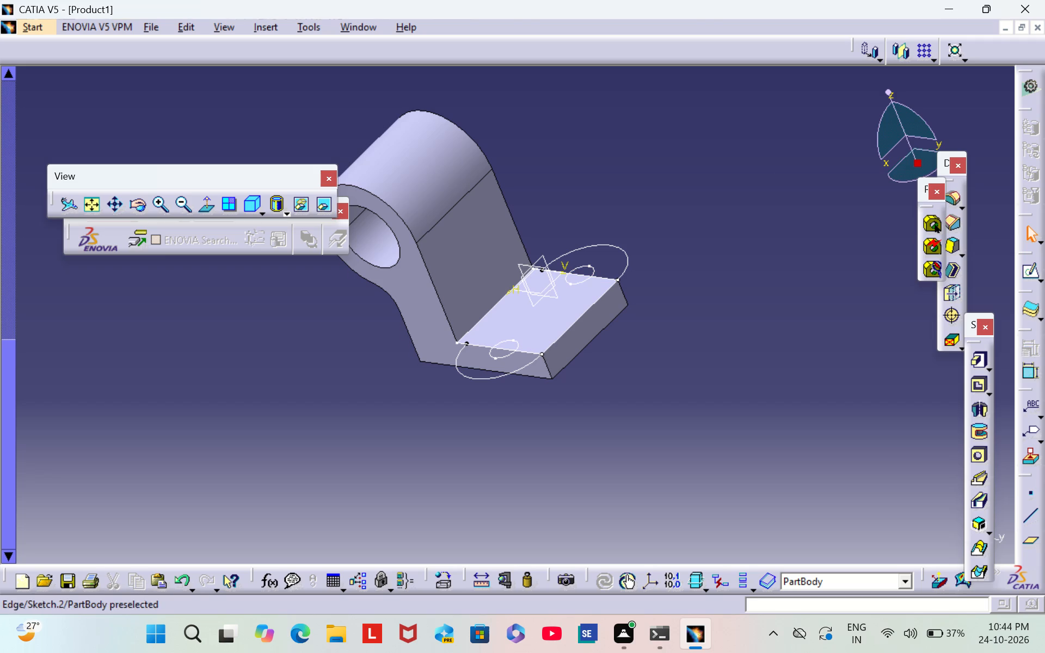
Delete the lug sketch on the base plate's top face.
right_click(465, 342)
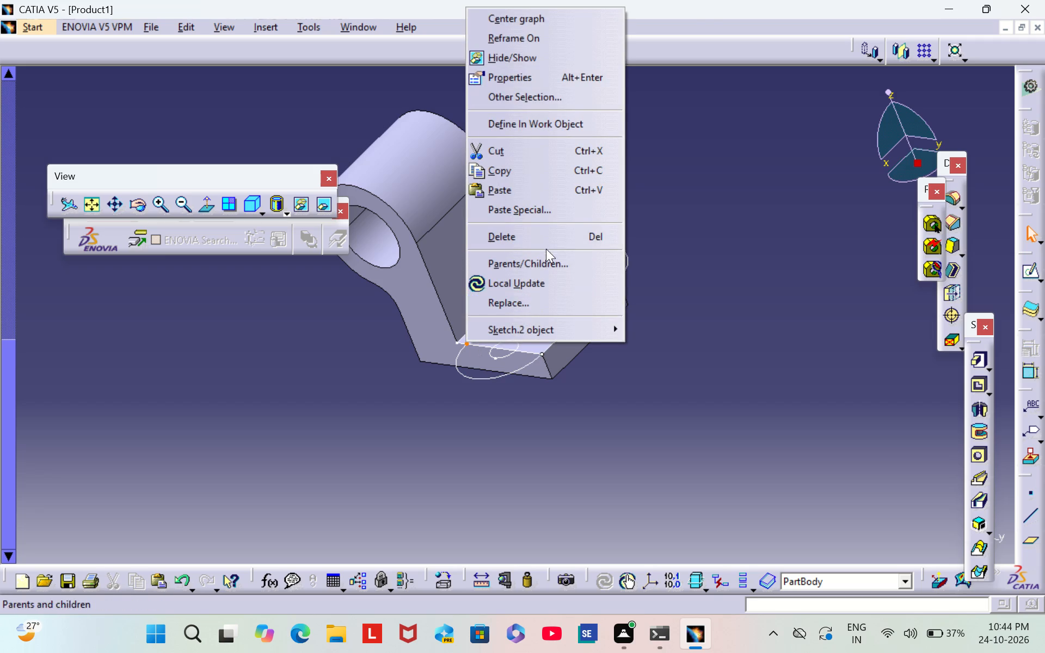
click(545, 244)
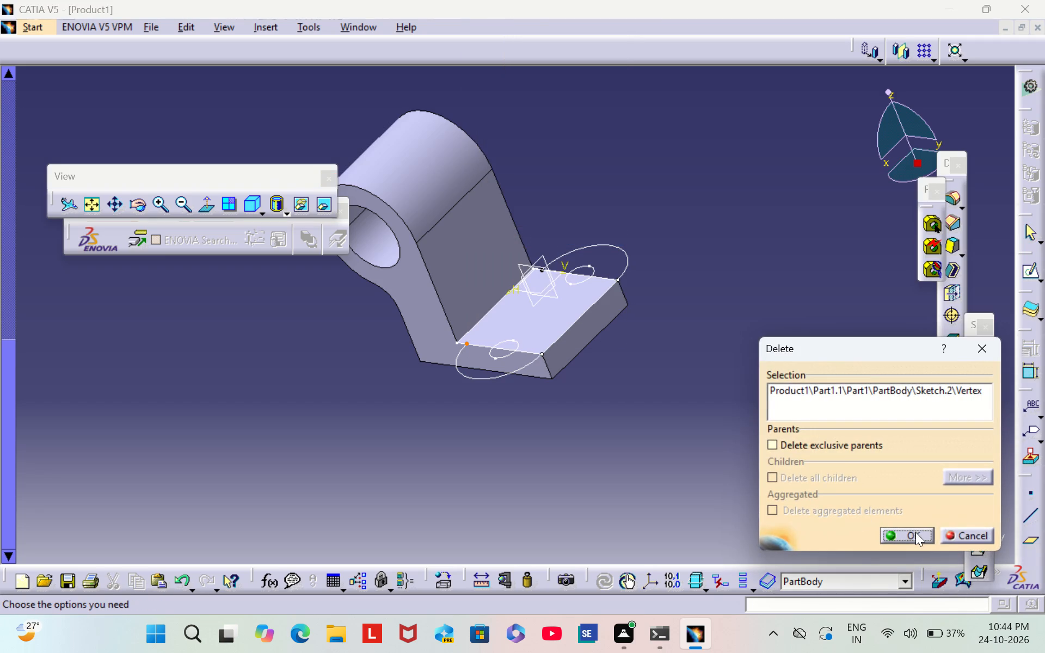
click(915, 532)
click(782, 296)
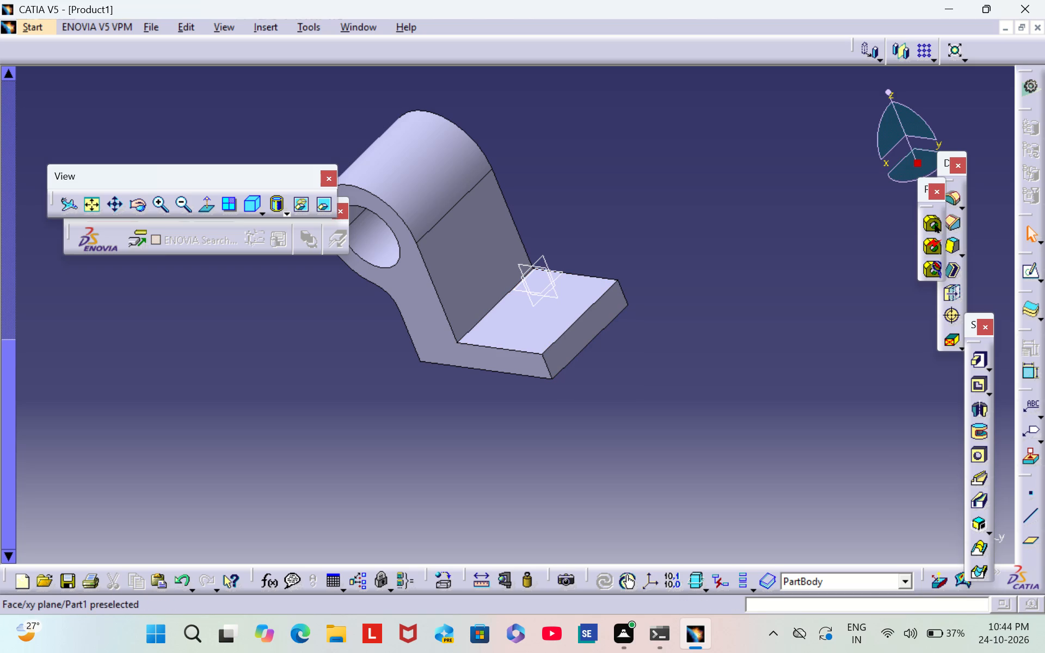
Create a reference plane offset 12 mm from the xy plane in the reversed direction.
scroll(605, 180, down, 1)
middle_drag(608, 180, 604, 226)
right_drag(613, 182, 604, 226)
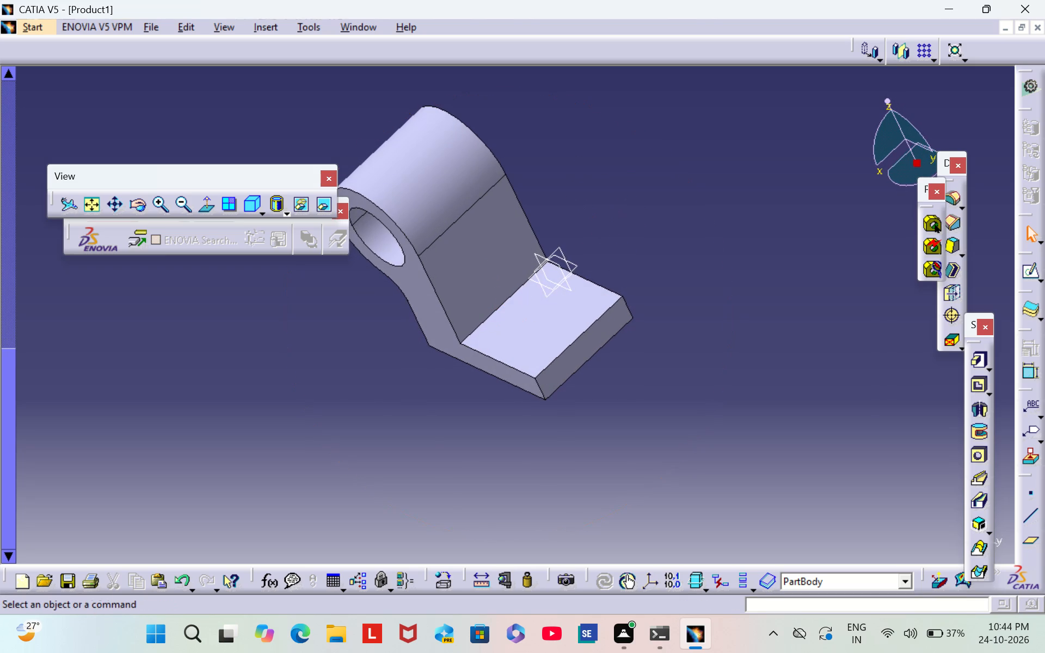
click(576, 268)
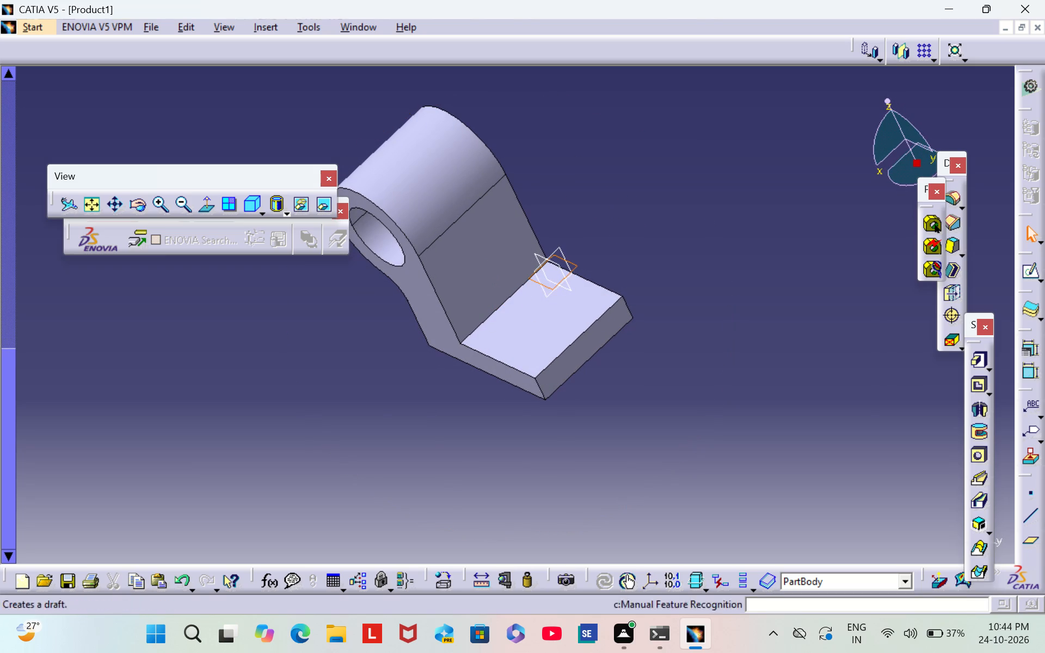
click(1030, 542)
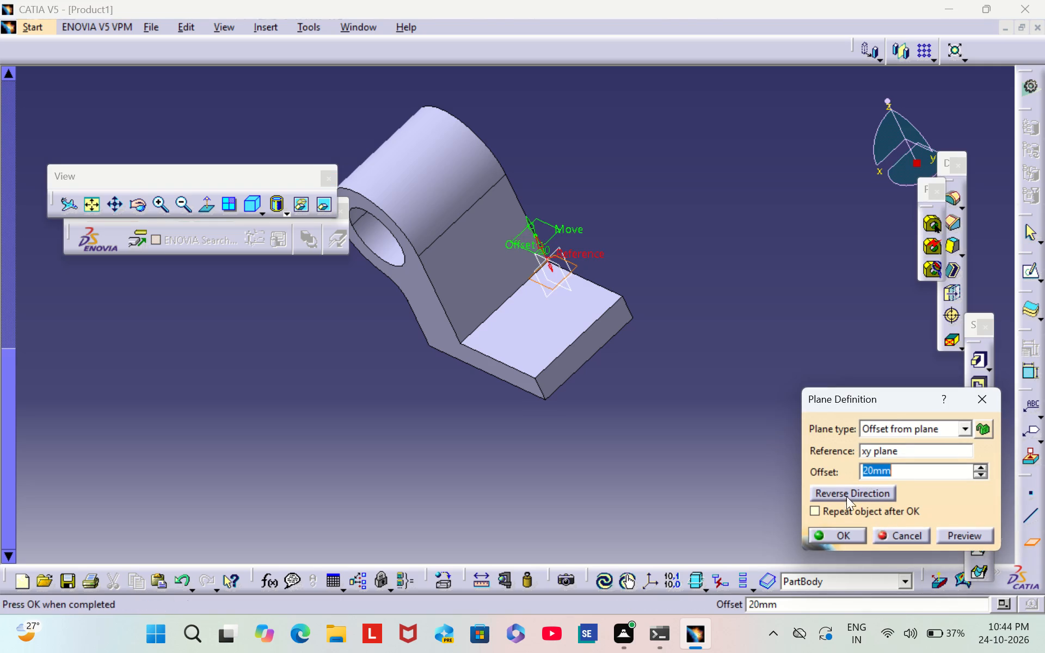
click(837, 489)
middle_drag(700, 348, 701, 348)
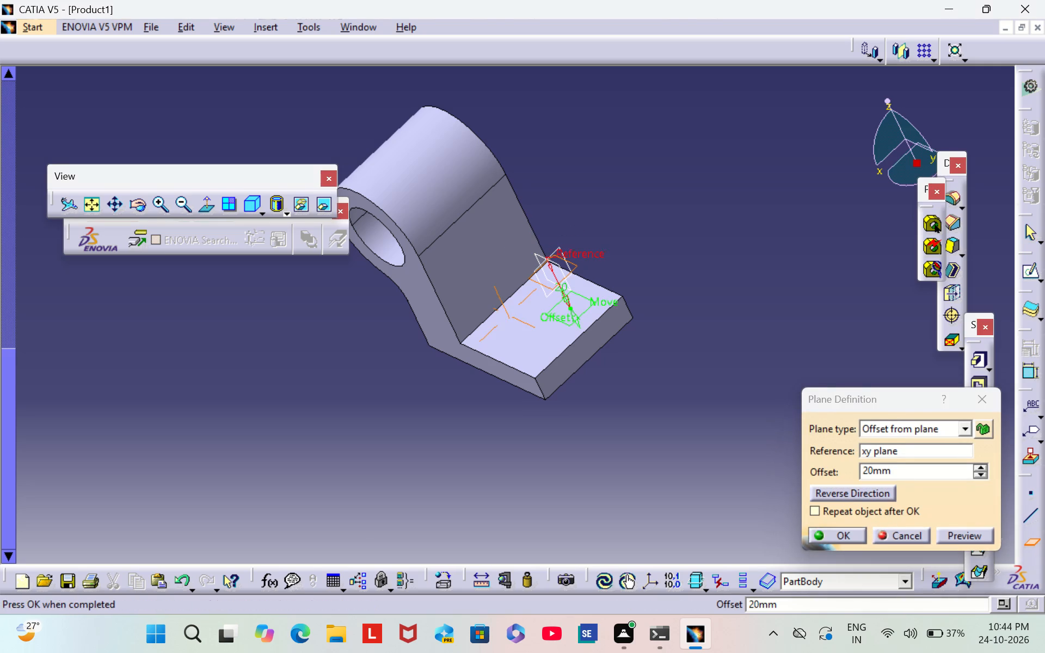
middle_drag(701, 348, 761, 294)
right_drag(704, 348, 761, 297)
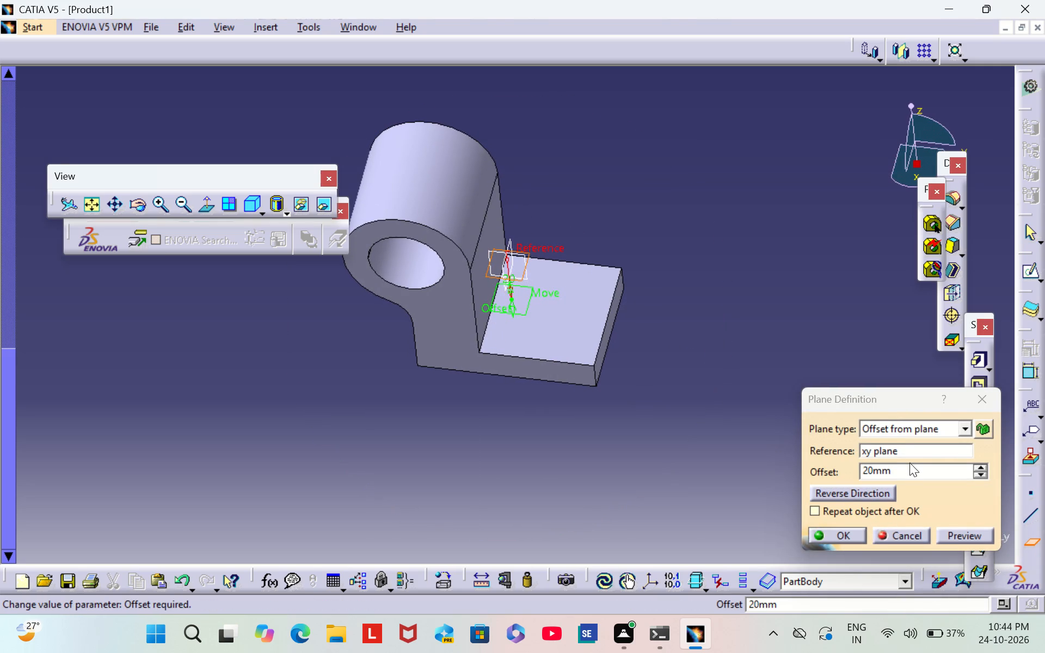
click(909, 469)
key(BackSpace)
key(BackSpace)
key(BackSpace)
key(BackSpace)
text(12)
click(838, 535)
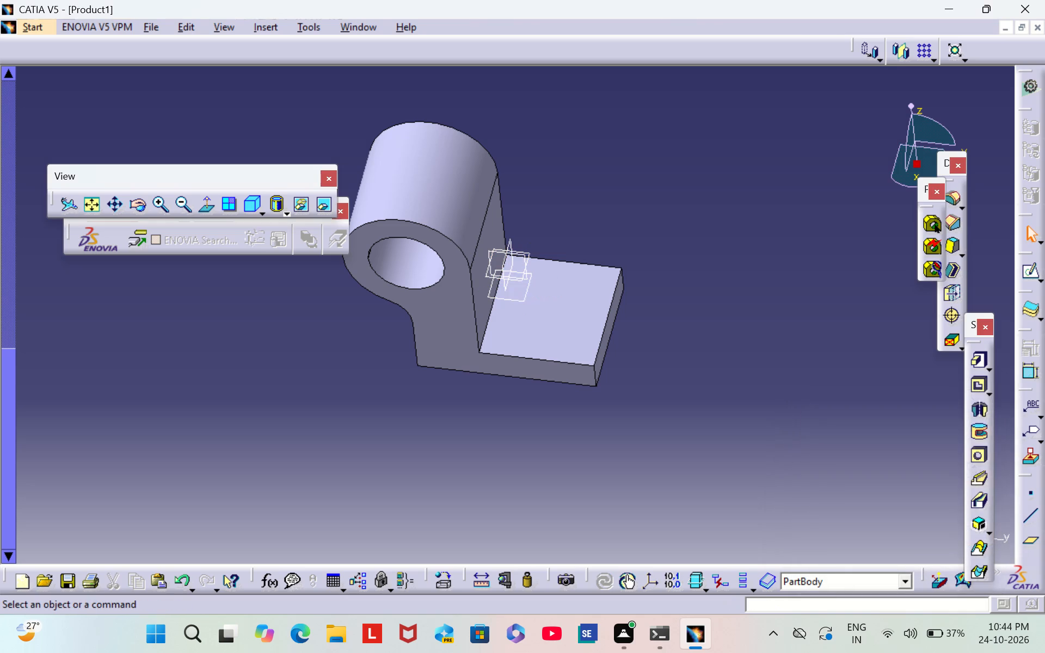
click(784, 411)
Start a sketch on the new offset plane and draw a circle about 41 mm in diameter centred near the plate's side edge opposite the V axis.
click(523, 294)
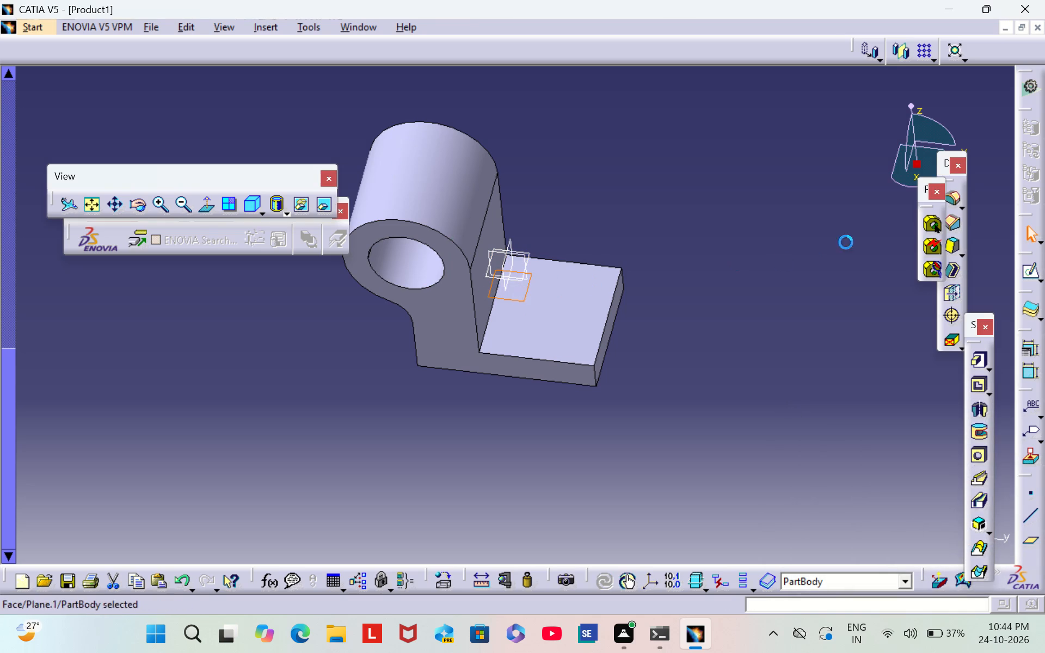
click(1031, 269)
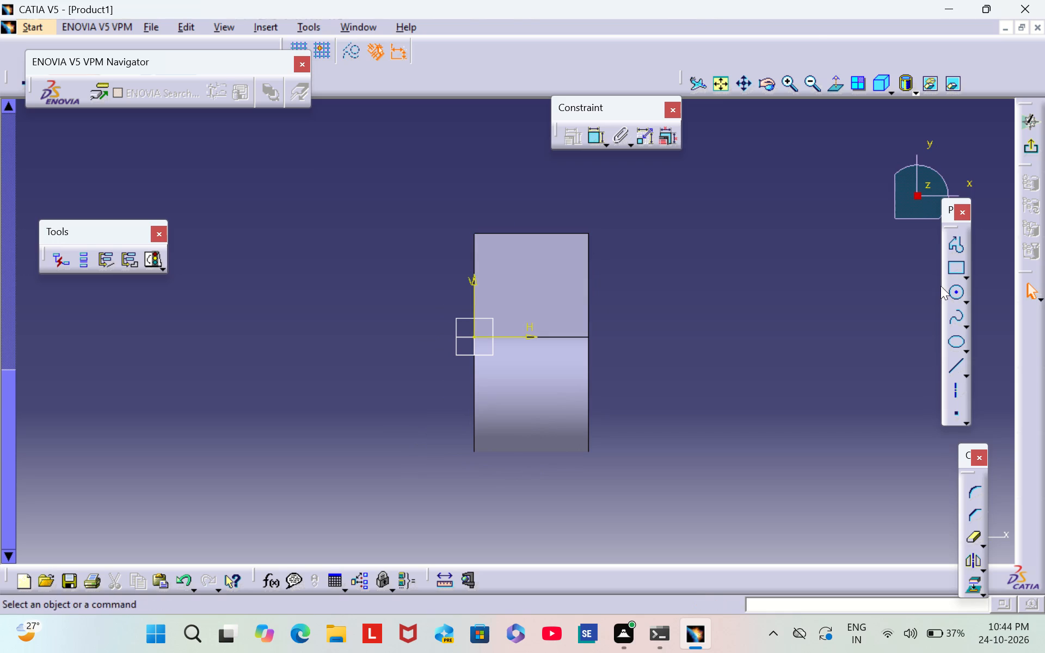
click(955, 295)
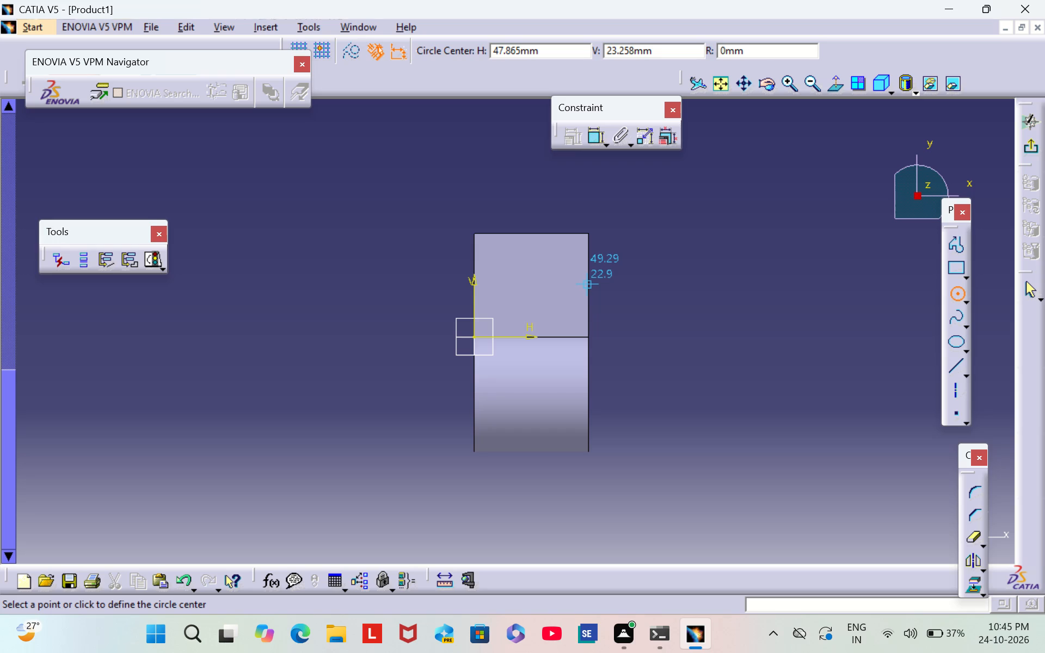
click(587, 284)
click(630, 308)
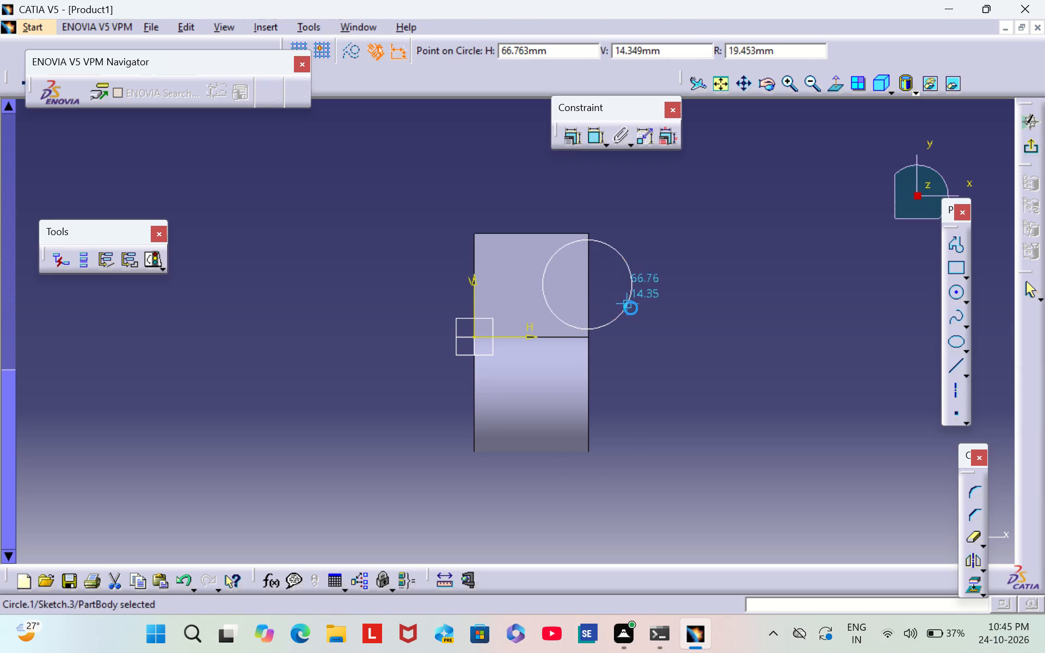
click(742, 309)
Draw a second circle about 13.6 mm in radius centred on the V axis, above the sketch origin.
click(957, 294)
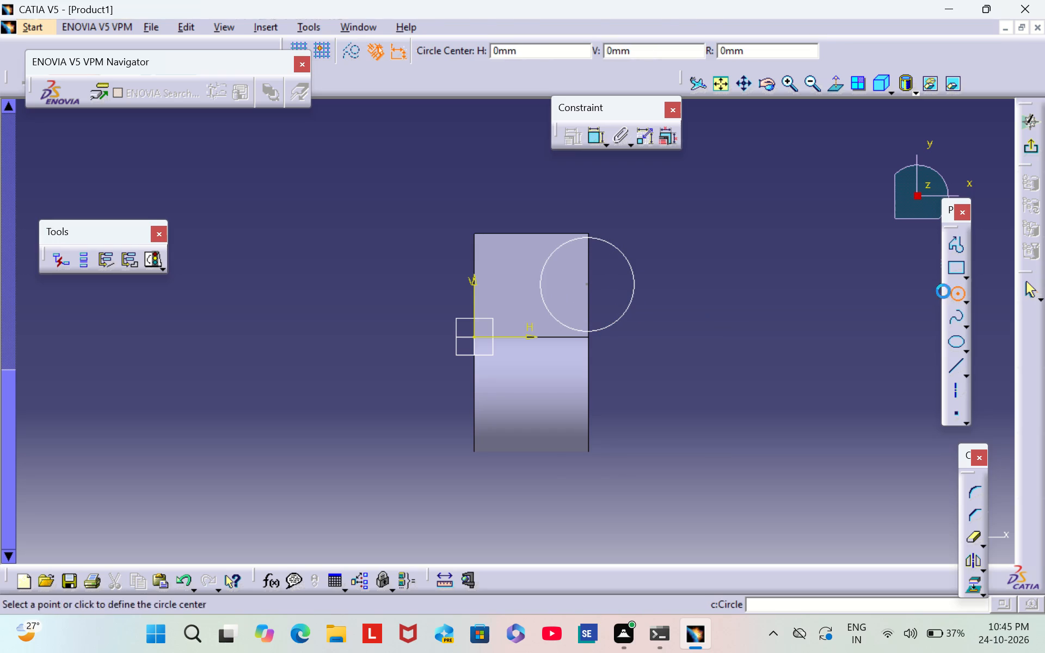
click(473, 292)
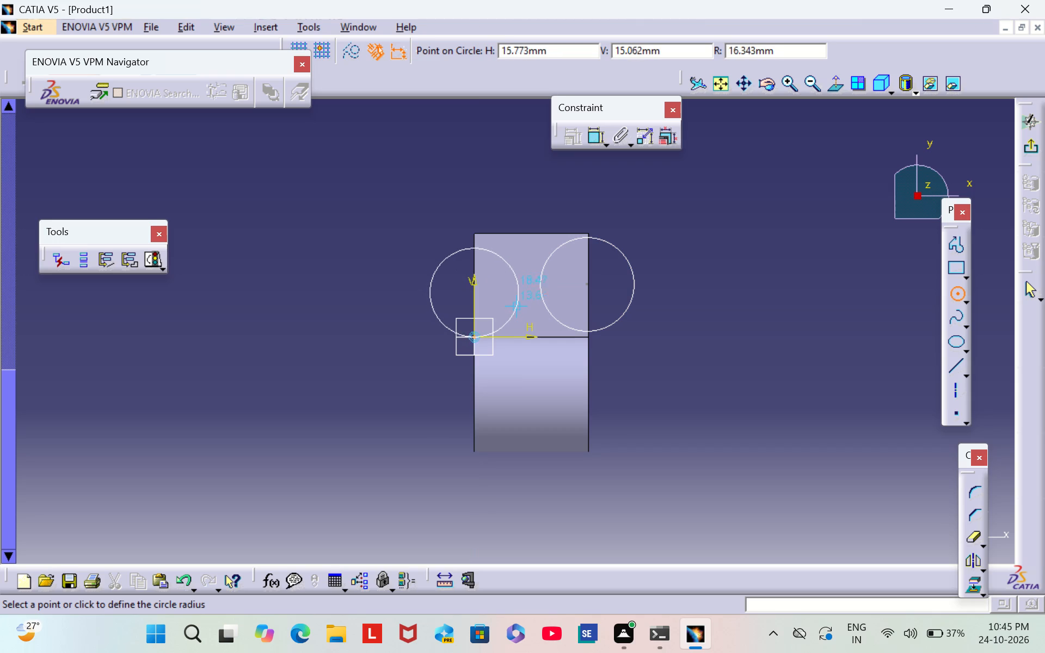
click(503, 299)
click(765, 254)
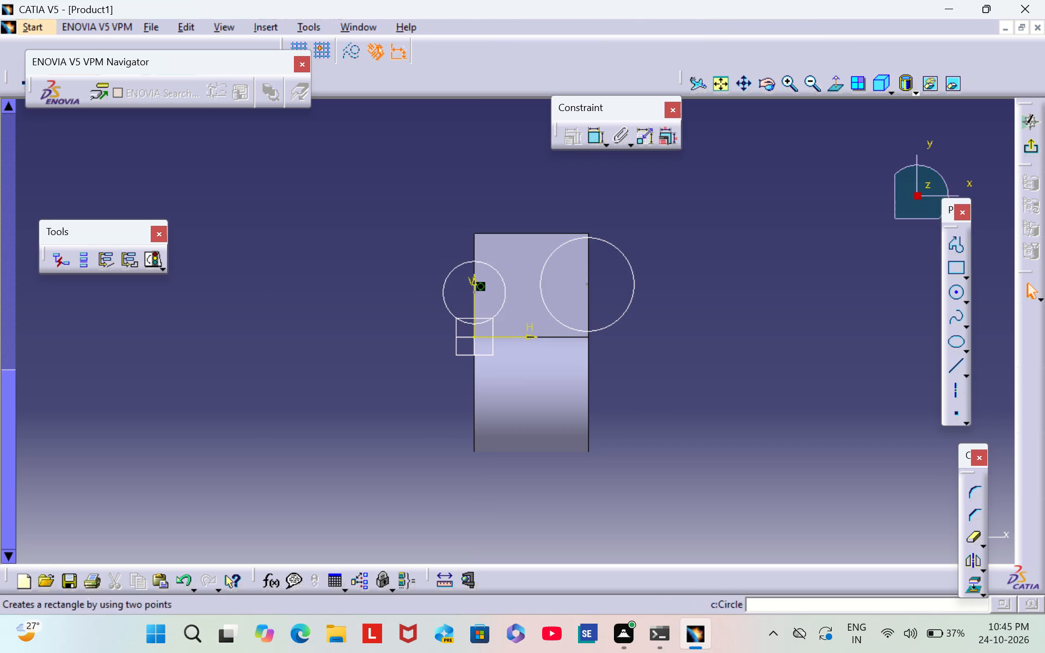
Dimension the larger circle on the side edge and set its diameter to 40 mm.
click(602, 143)
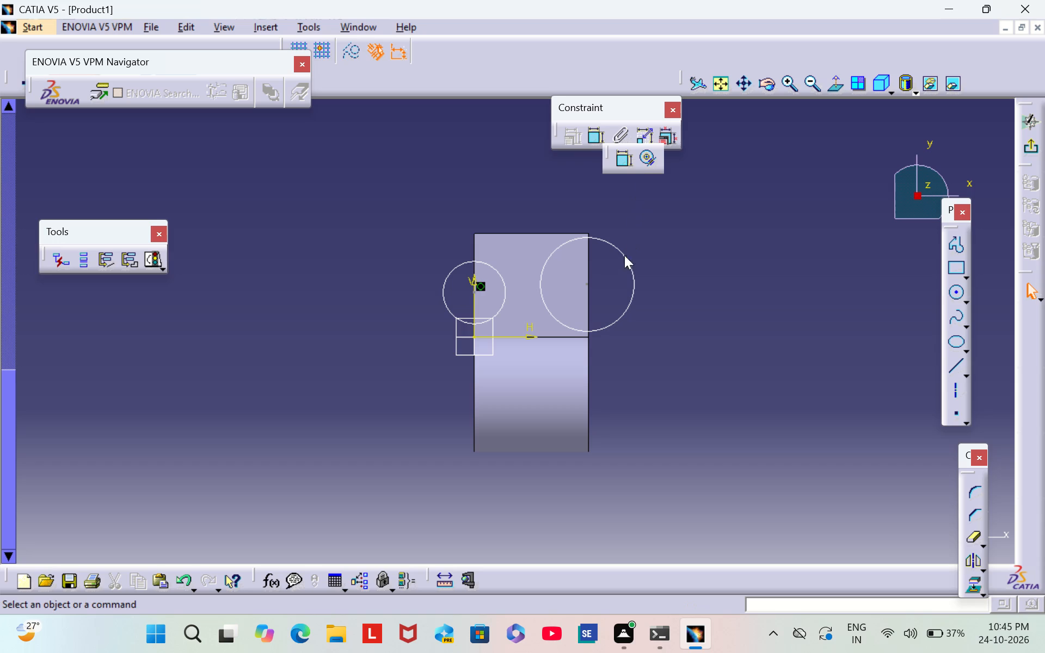
click(619, 163)
click(635, 279)
click(740, 206)
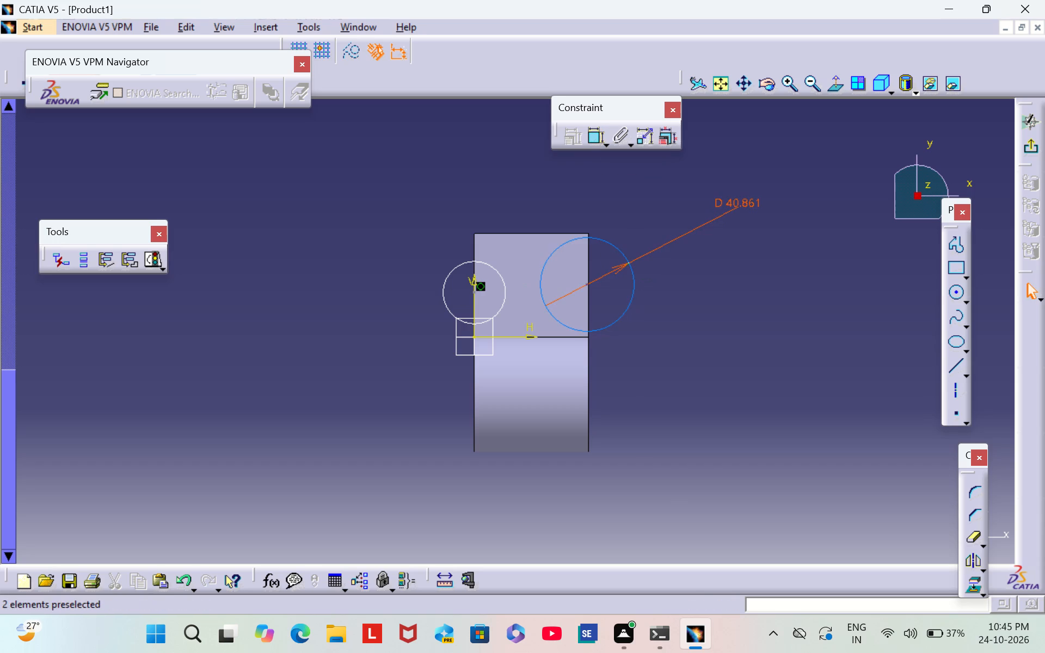
double_click(744, 202)
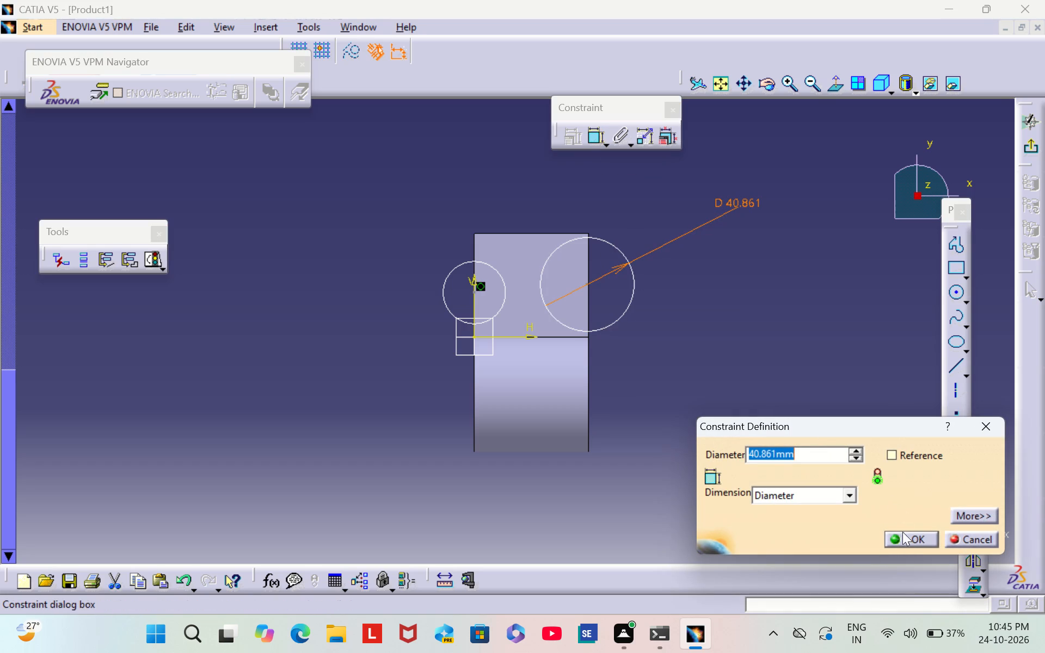
key(BackSpace)
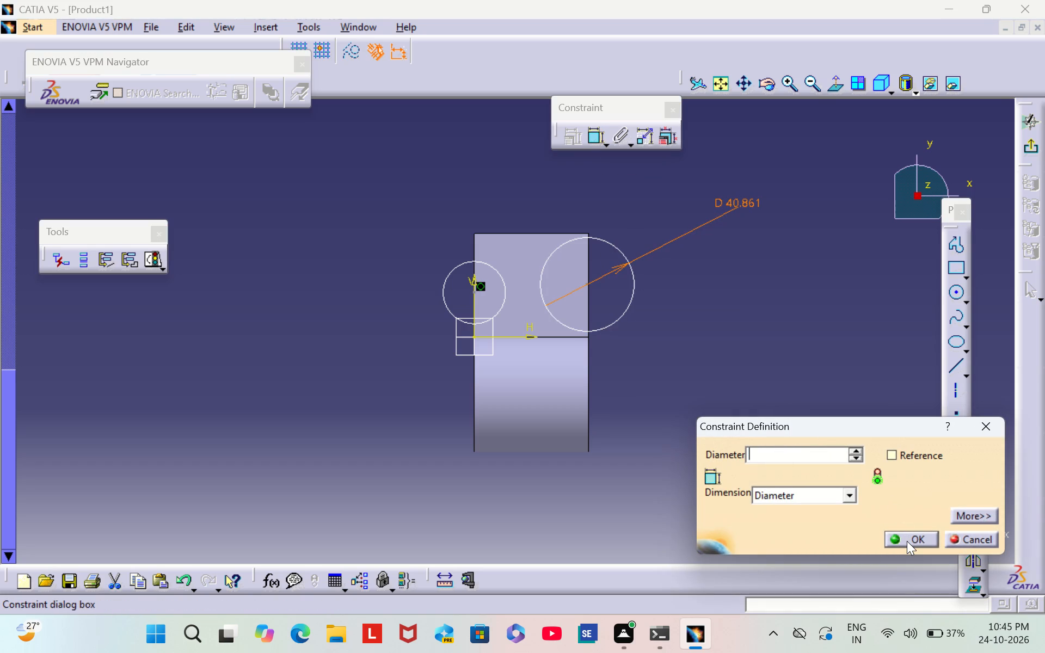
text(40)
key(Return)
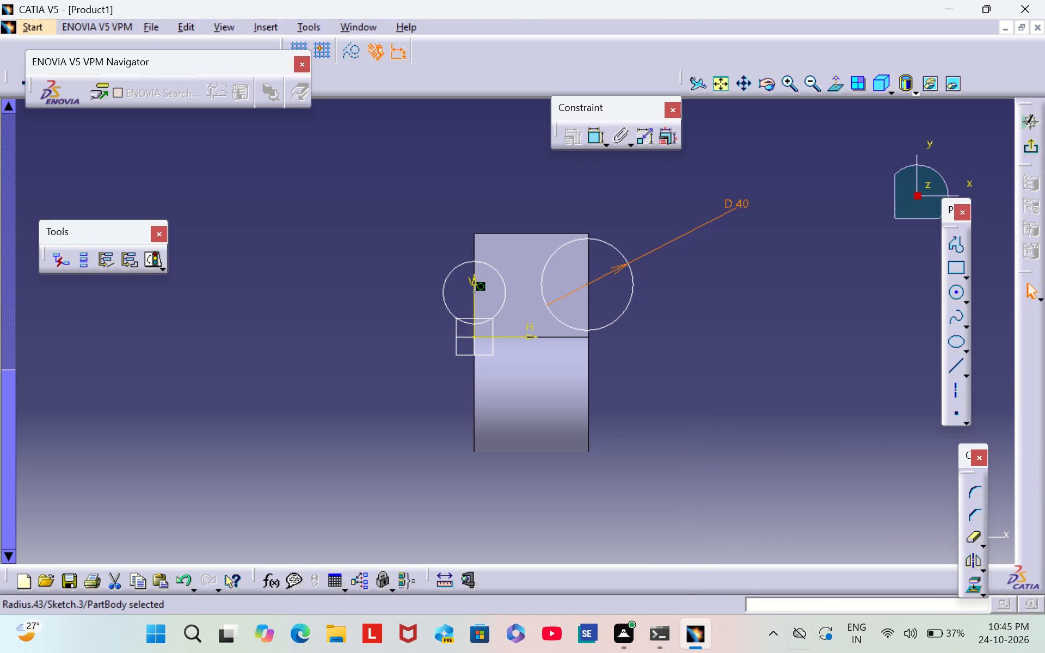
click(671, 389)
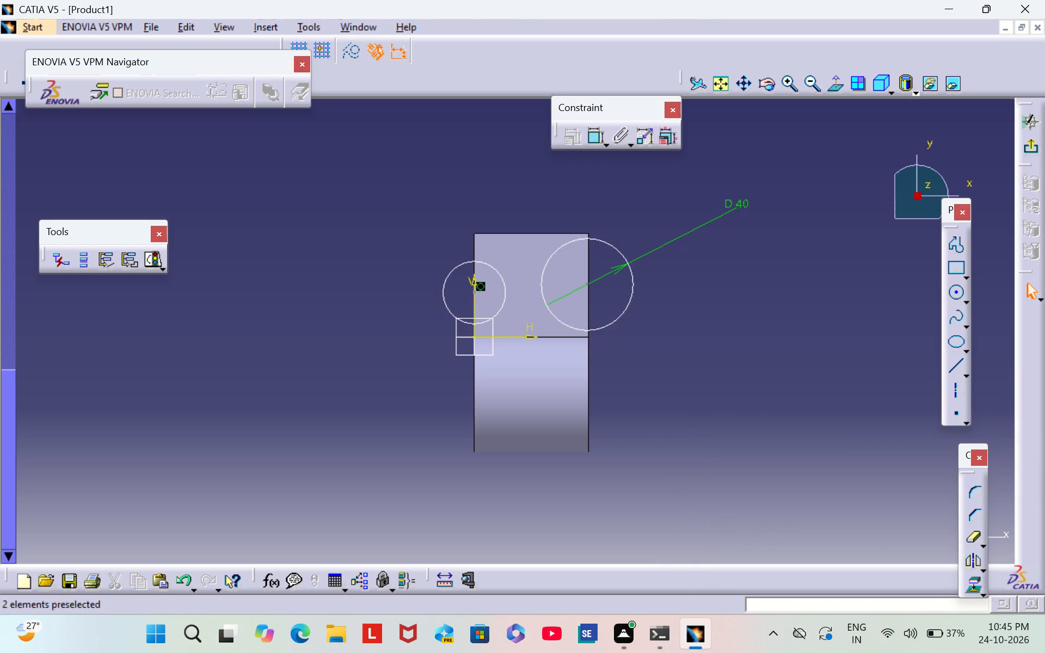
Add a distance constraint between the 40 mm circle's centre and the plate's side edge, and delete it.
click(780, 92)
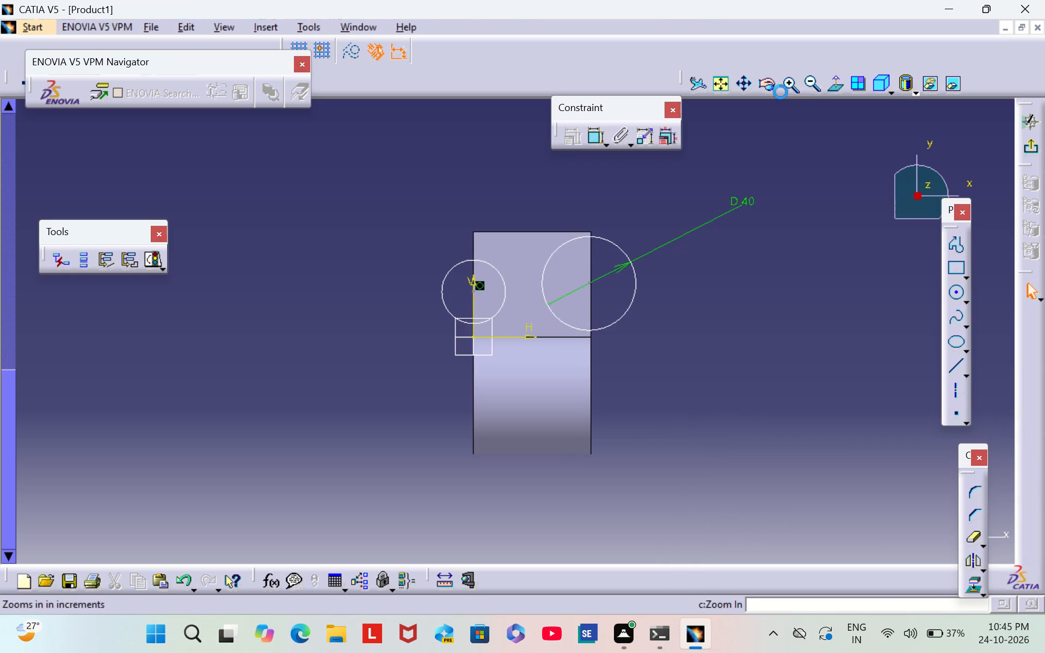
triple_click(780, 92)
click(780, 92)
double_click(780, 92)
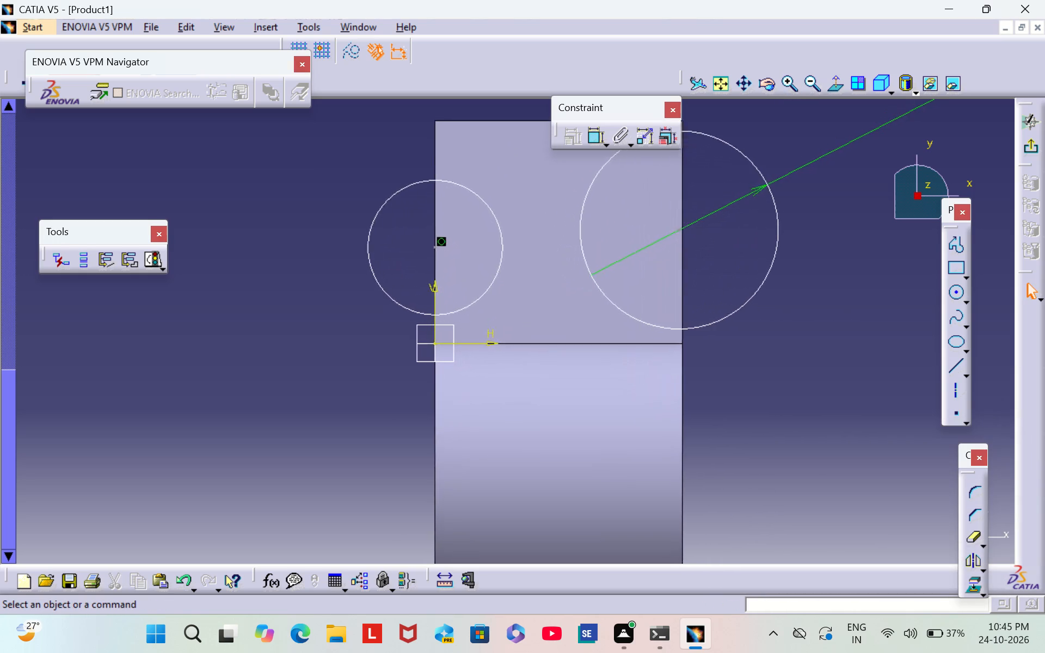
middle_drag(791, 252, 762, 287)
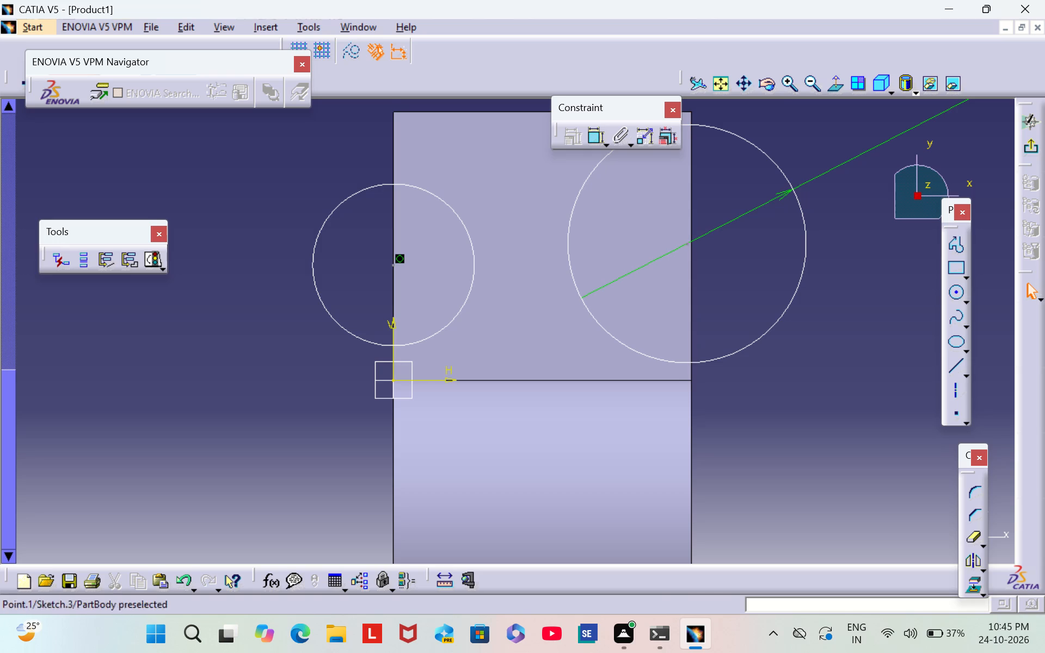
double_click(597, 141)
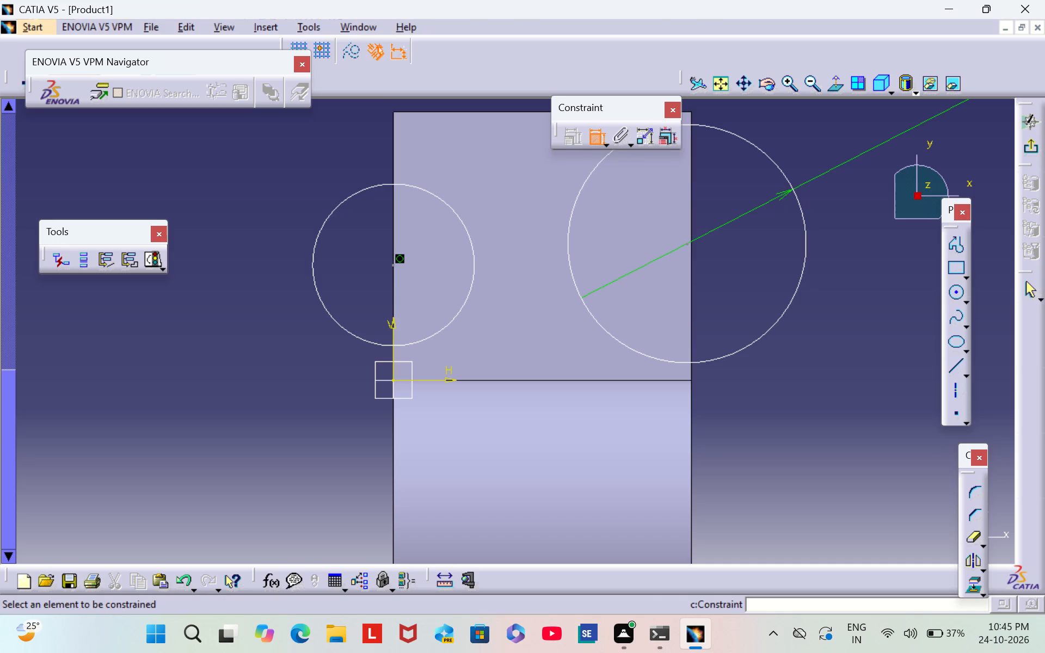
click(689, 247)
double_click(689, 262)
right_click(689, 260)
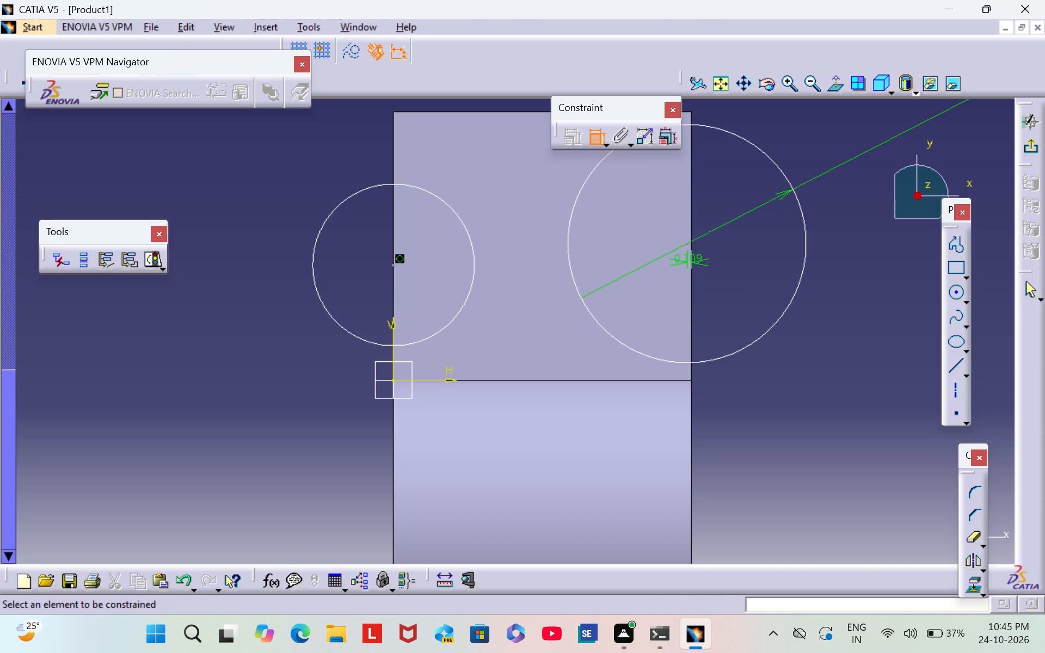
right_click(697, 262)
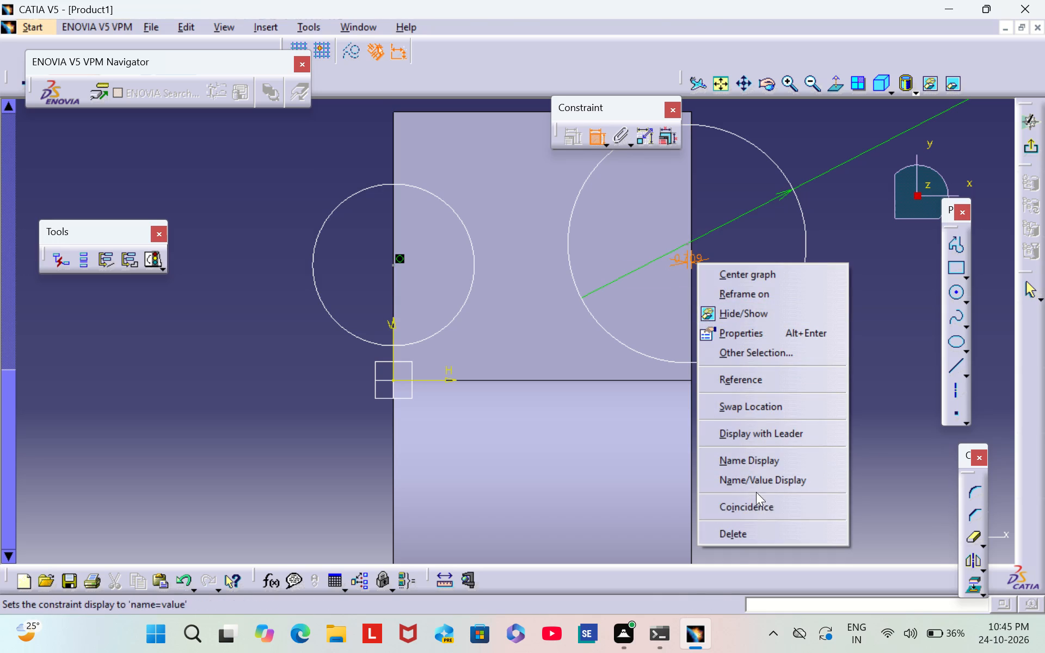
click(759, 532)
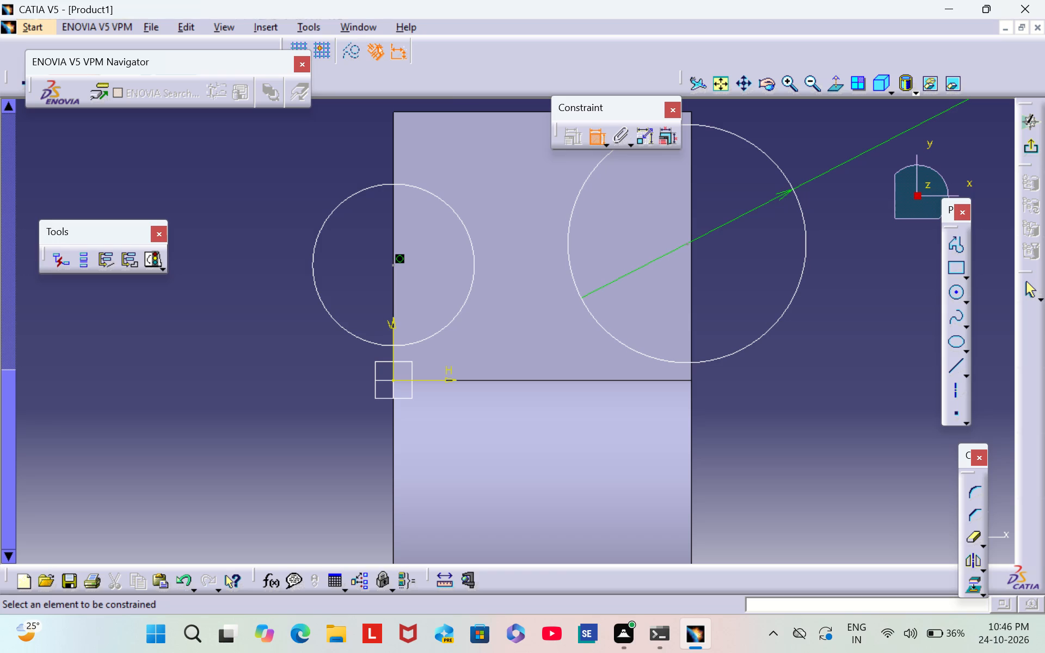
Constrain the 40 mm circle's centre to be coincident with the plate's side edge.
click(686, 245)
click(690, 261)
right_click(690, 257)
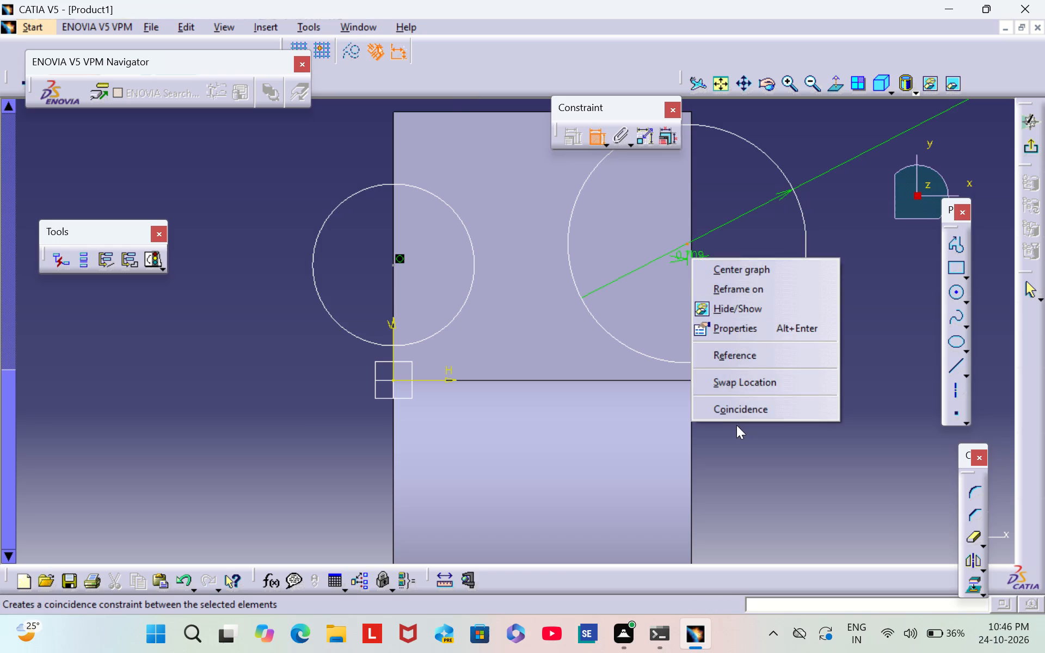
click(741, 405)
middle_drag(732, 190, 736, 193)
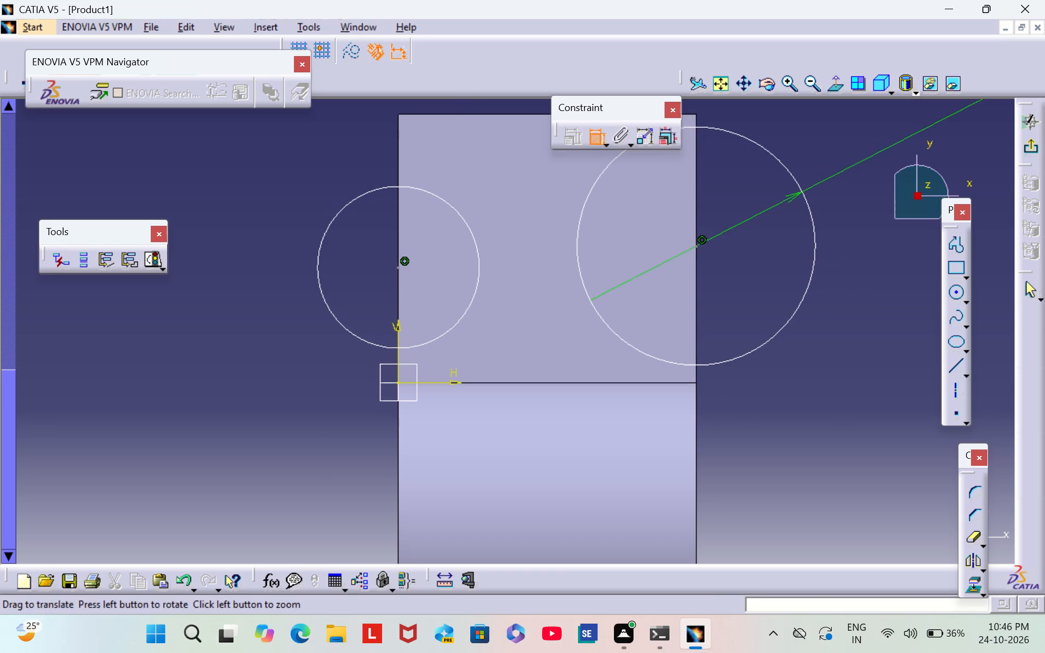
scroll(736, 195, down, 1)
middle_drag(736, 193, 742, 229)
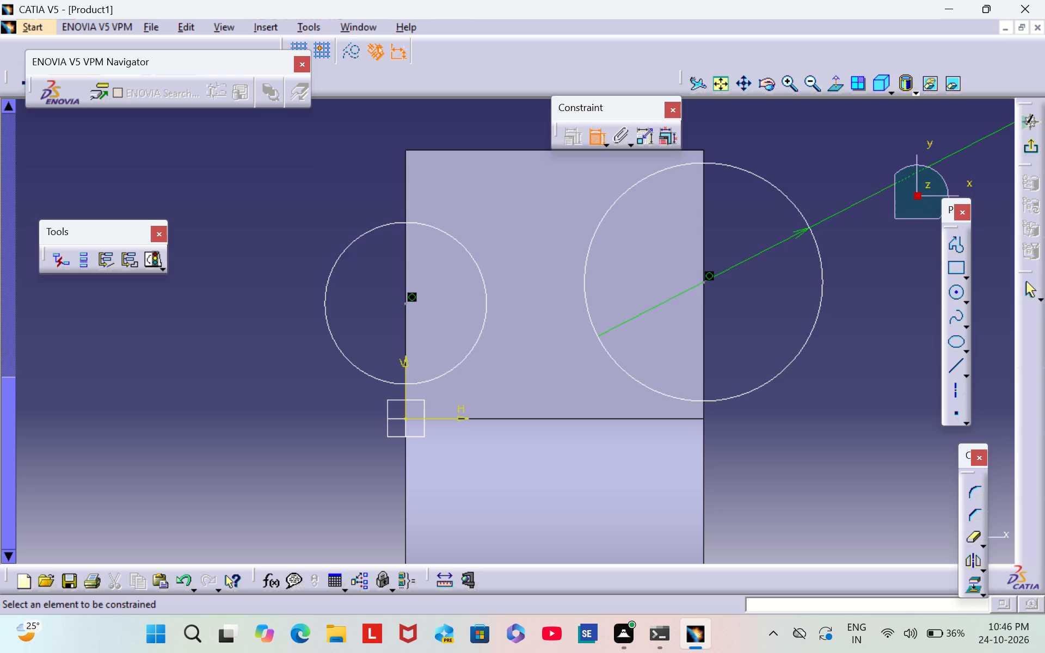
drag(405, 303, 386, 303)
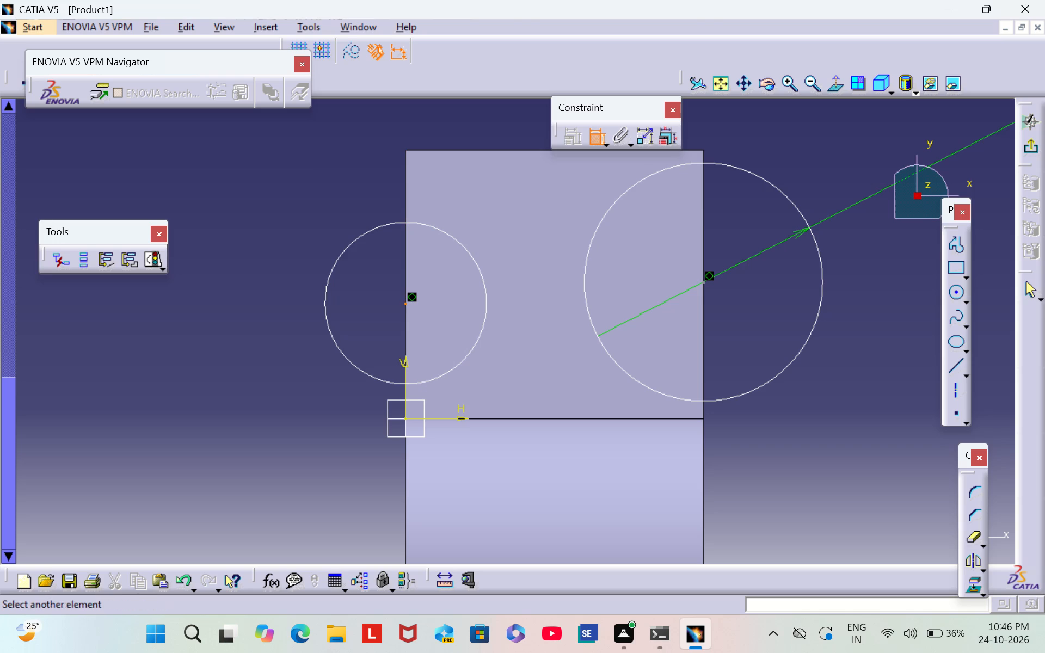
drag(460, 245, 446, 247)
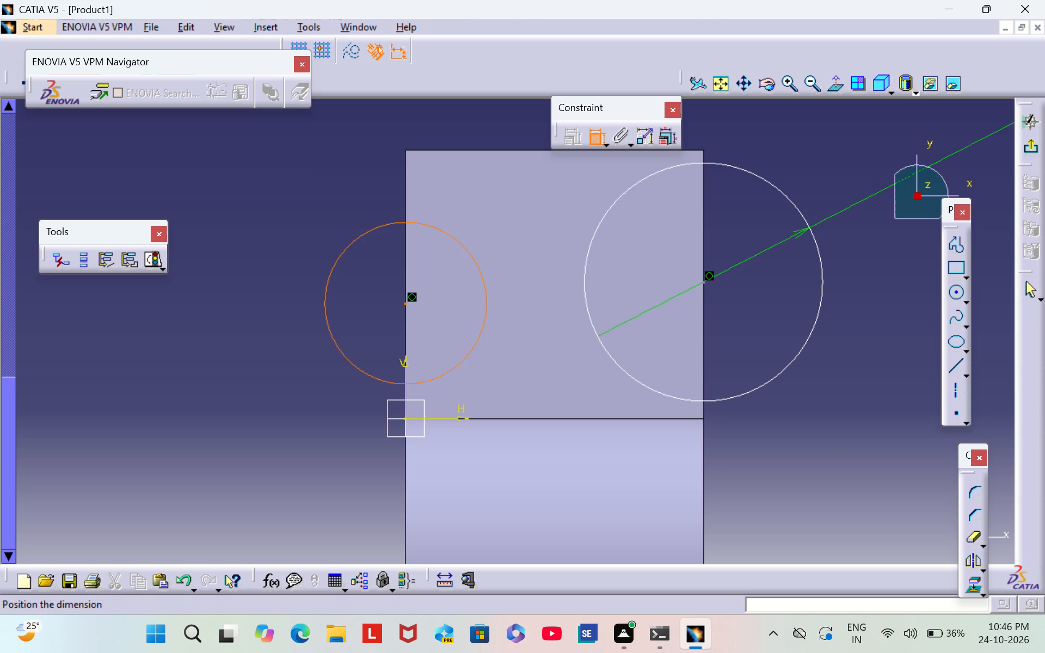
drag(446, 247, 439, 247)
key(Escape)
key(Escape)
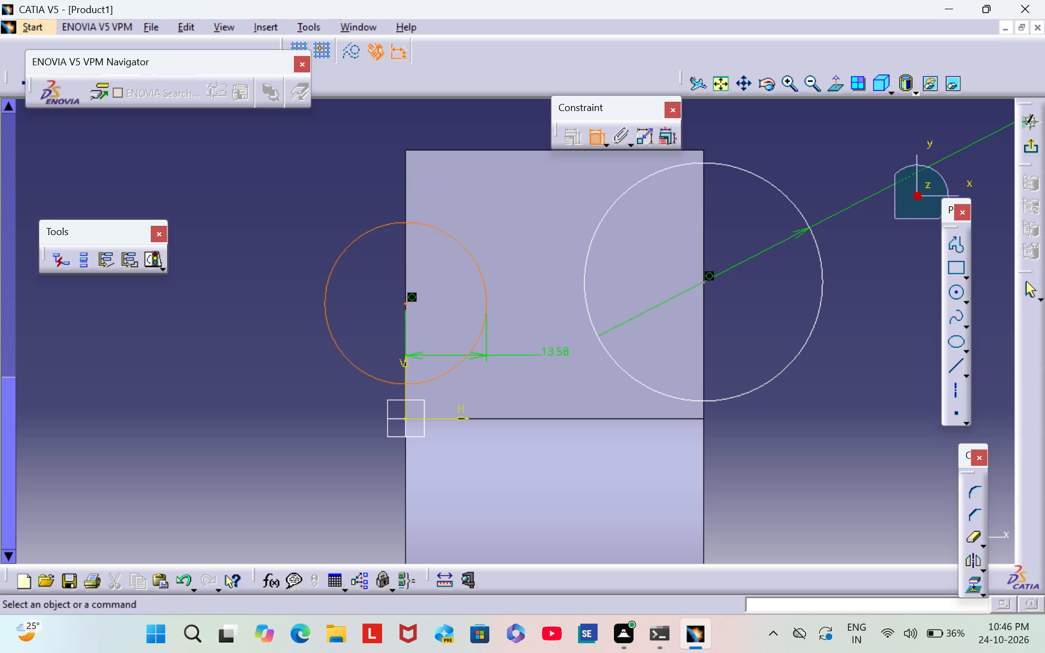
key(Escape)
Shrink the smaller circle slightly and shift its centre along the V axis toward the origin.
drag(484, 291, 476, 292)
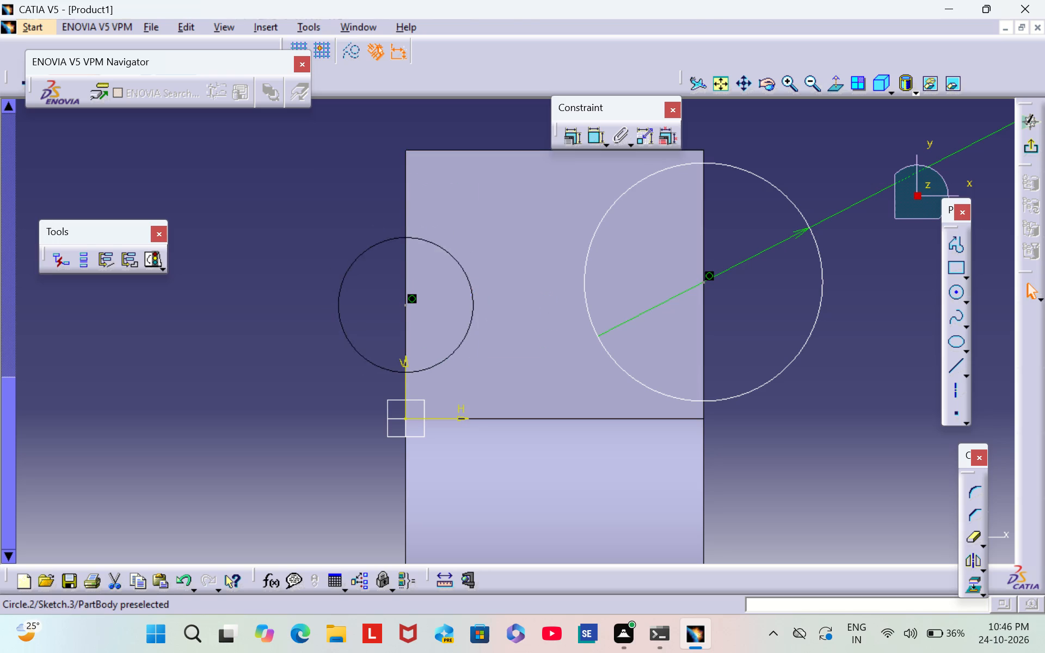
drag(476, 292, 481, 306)
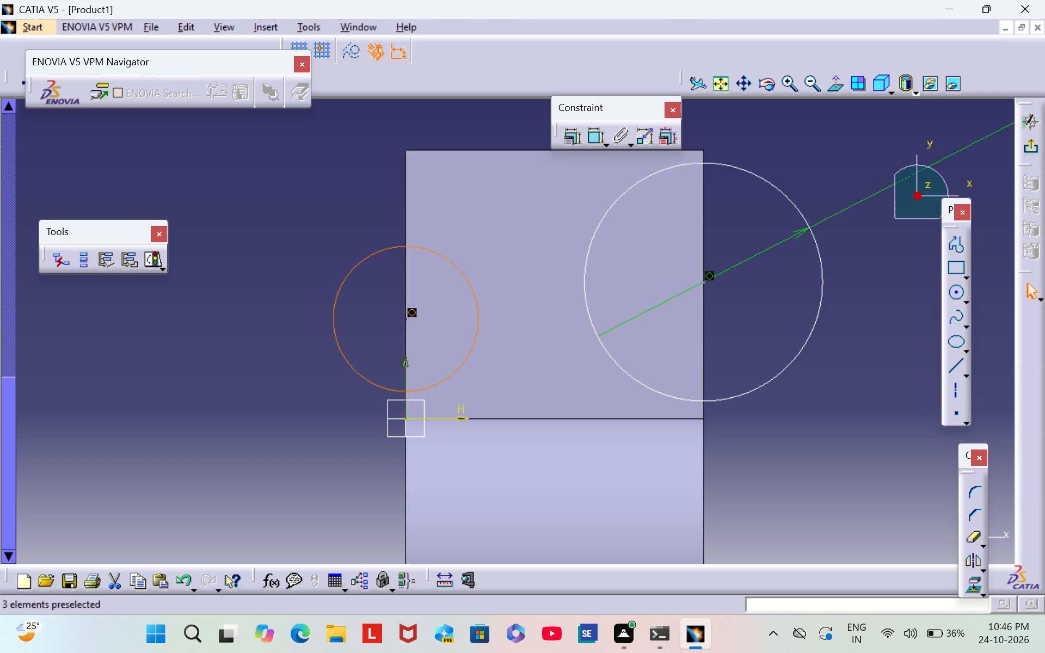
Dimension the smaller circle centred on the V axis and set its diameter to 40 mm.
drag(405, 319, 376, 316)
key(Escape)
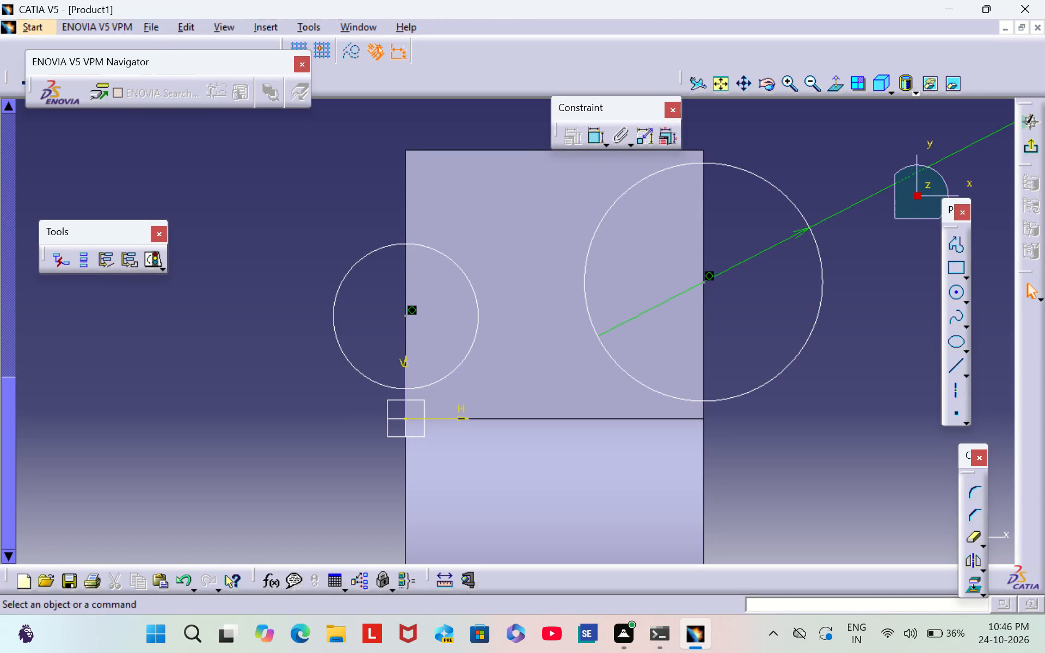
click(446, 255)
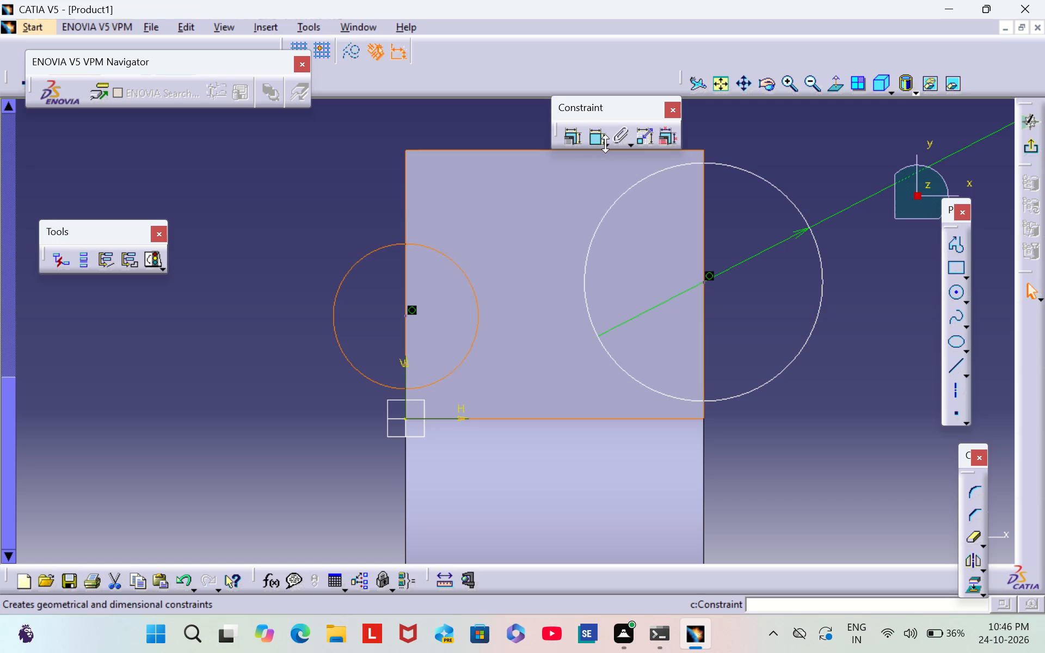
click(598, 142)
click(359, 165)
double_click(354, 159)
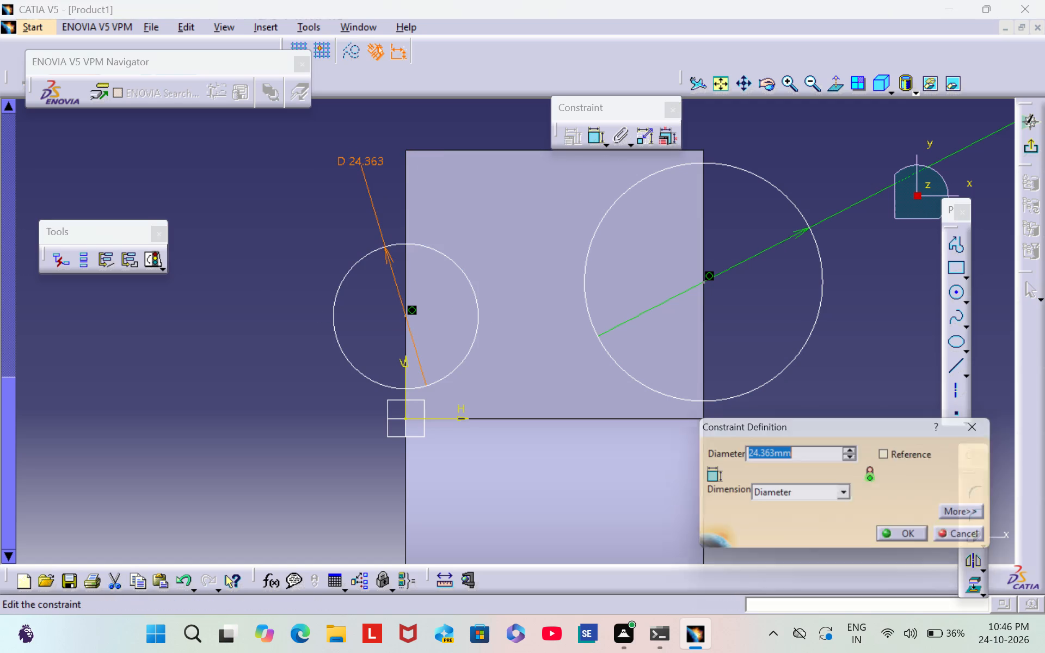
key(BackSpace)
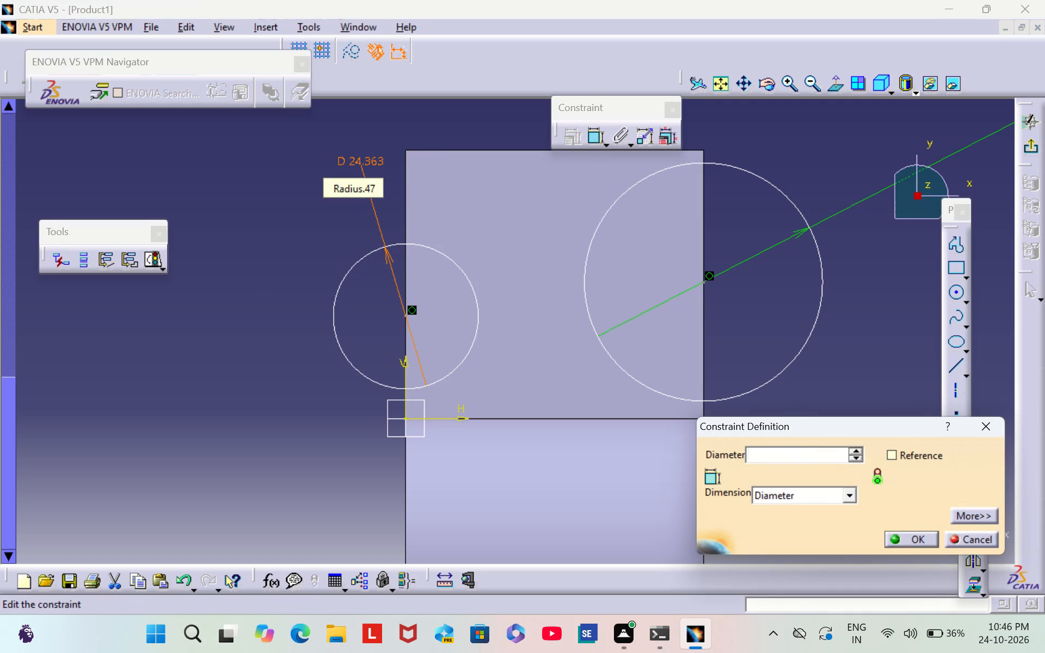
text(40)
key(Return)
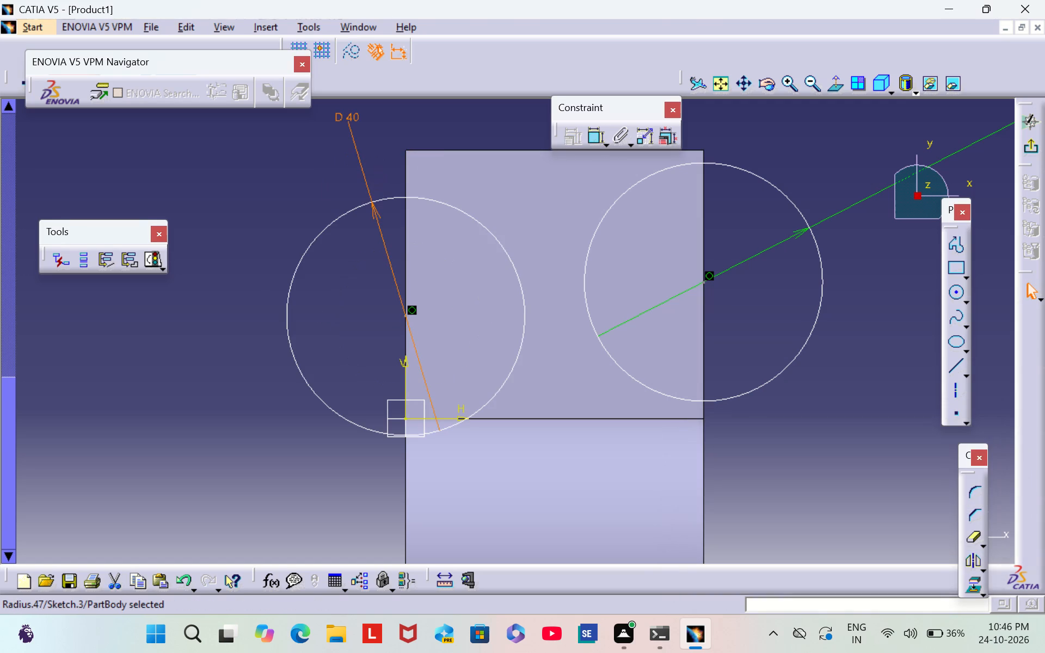
click(858, 478)
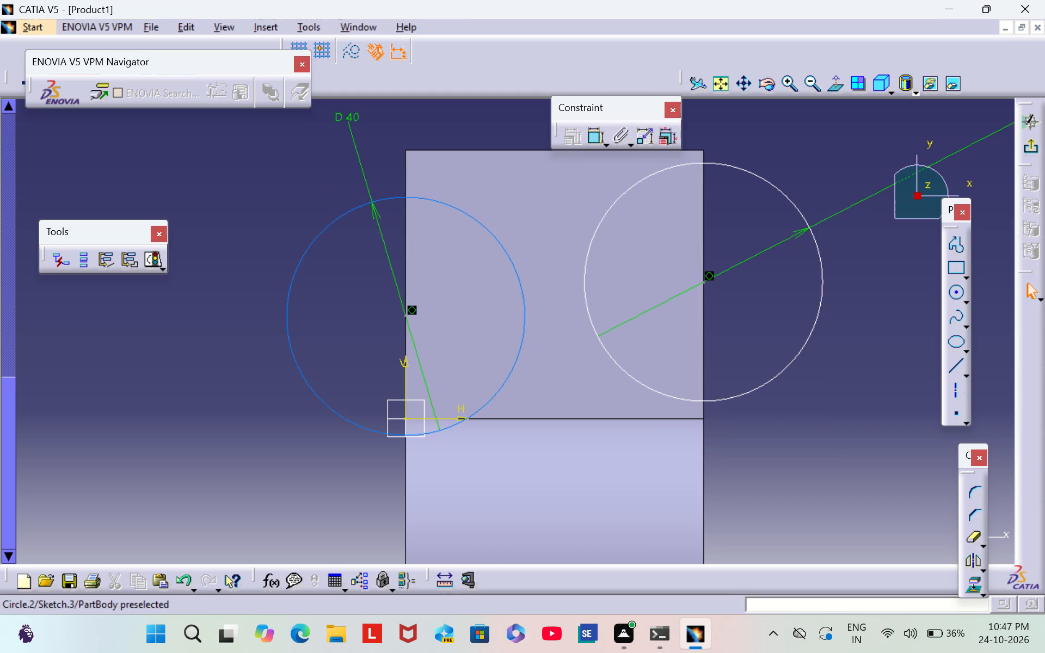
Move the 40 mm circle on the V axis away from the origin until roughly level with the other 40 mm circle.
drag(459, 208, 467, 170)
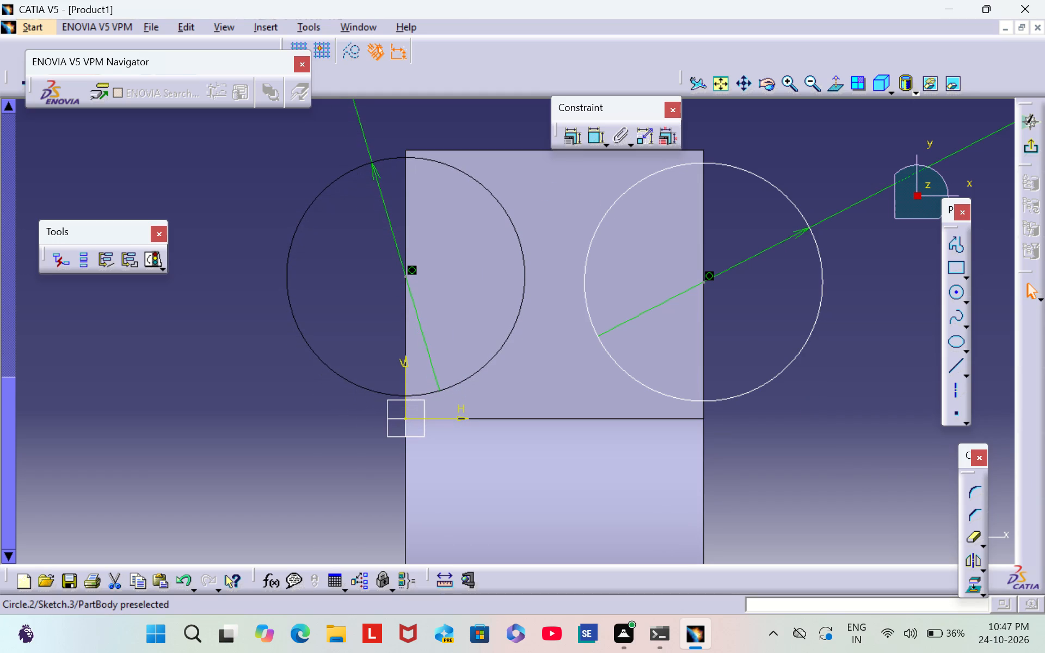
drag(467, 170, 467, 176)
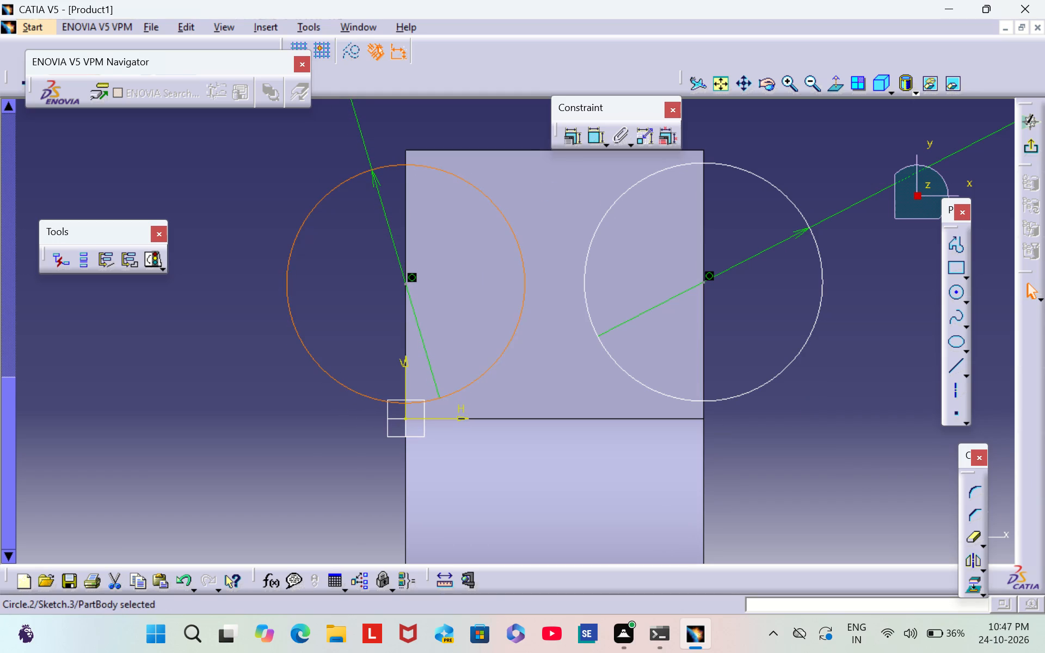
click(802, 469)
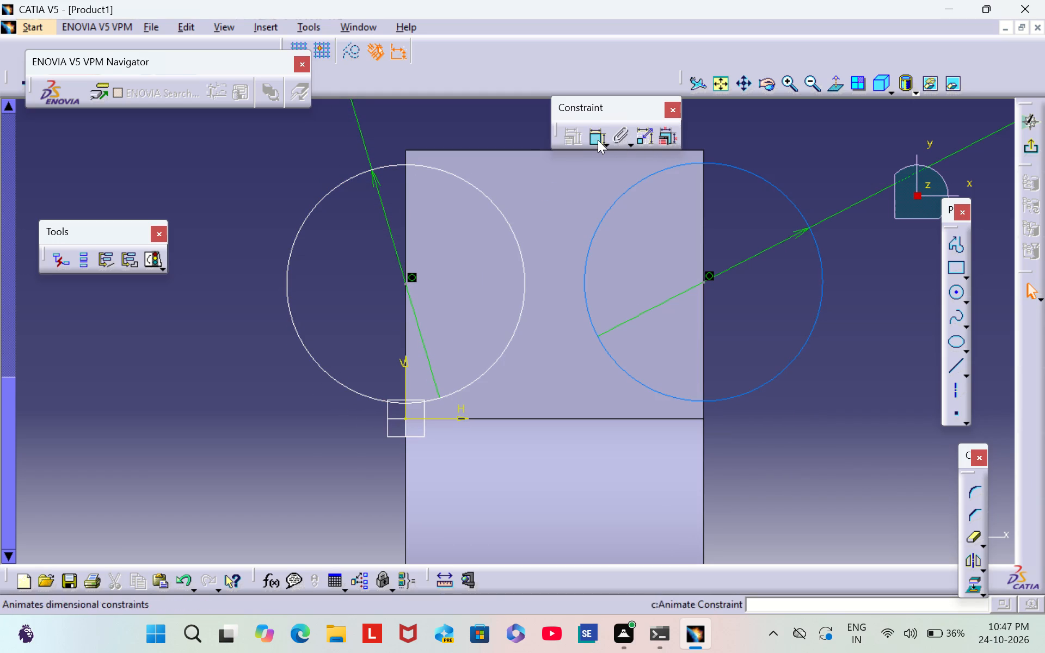
Constrain the distance from the V-axis circle's centre to the plate's top edge and set it to 35 mm.
click(407, 283)
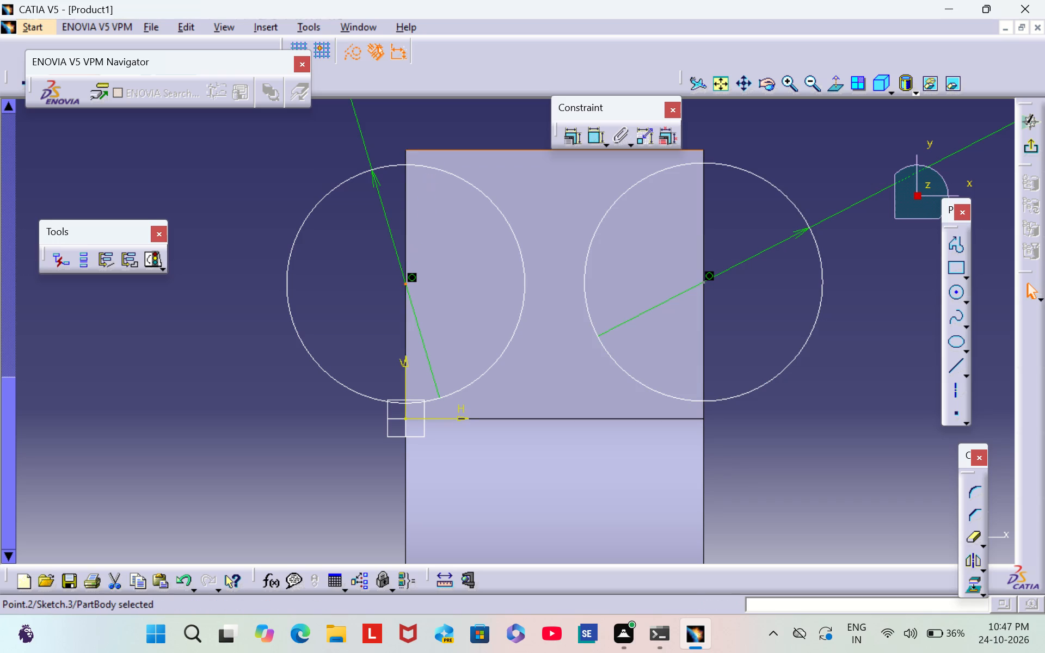
click(423, 151)
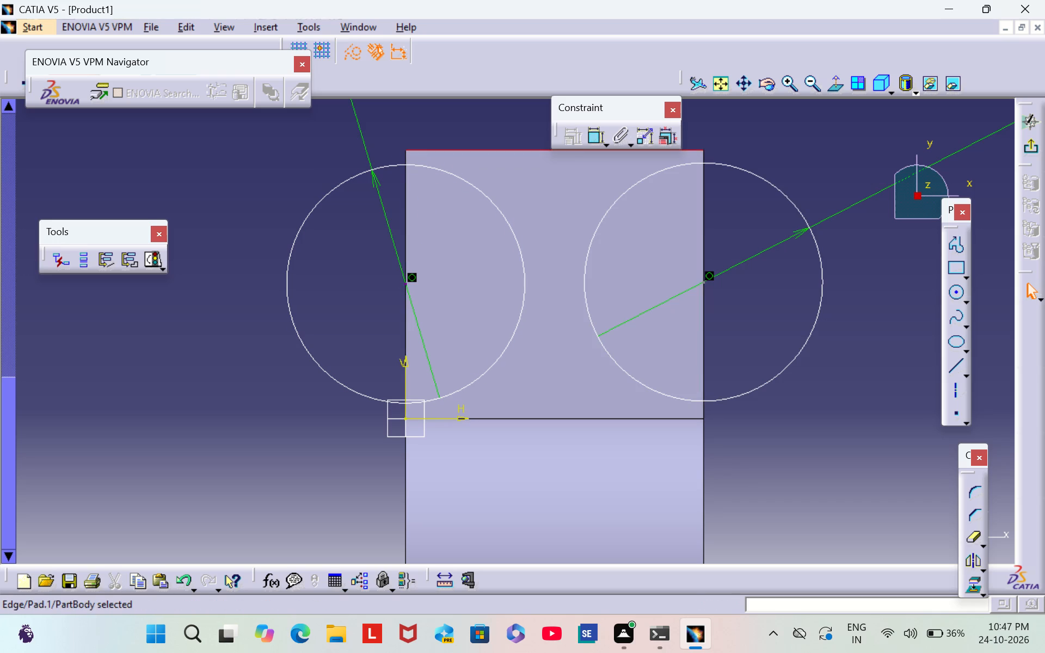
double_click(594, 141)
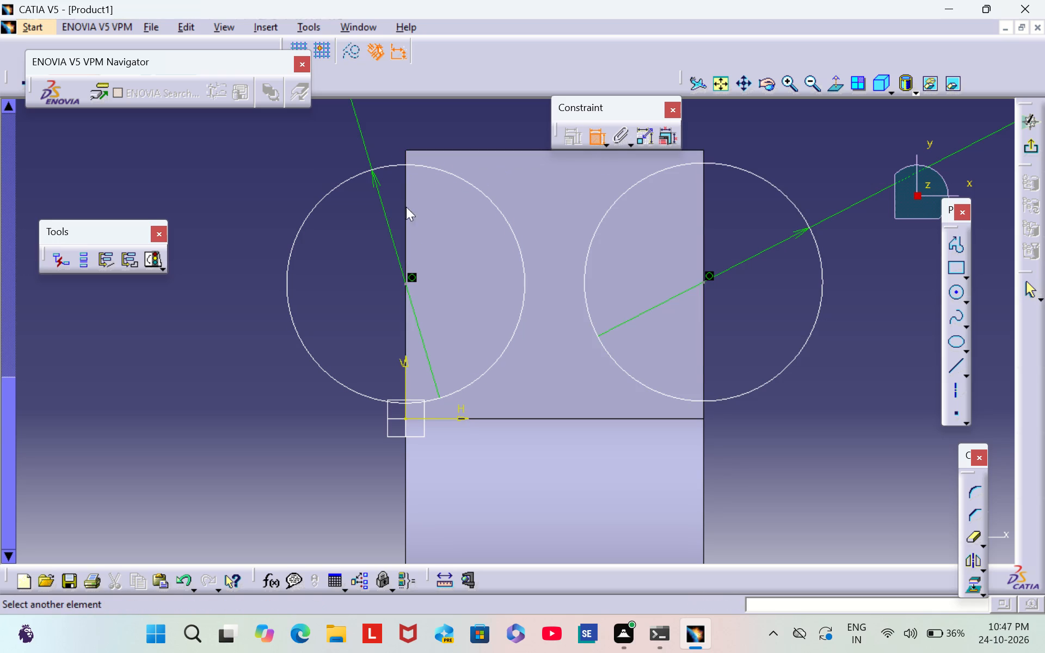
click(404, 286)
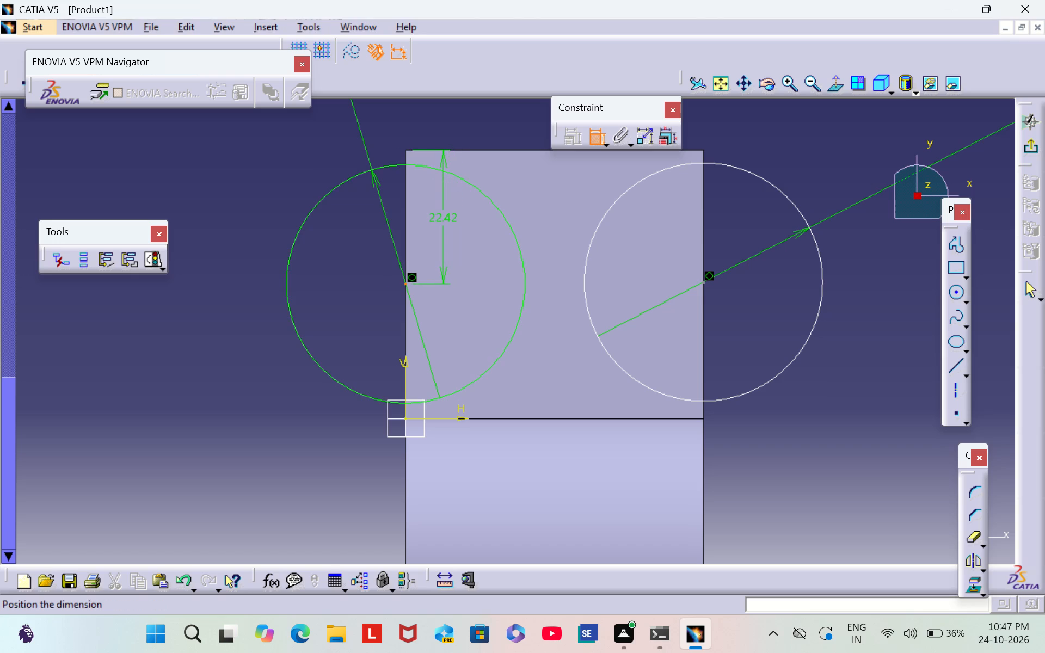
click(444, 226)
double_click(446, 222)
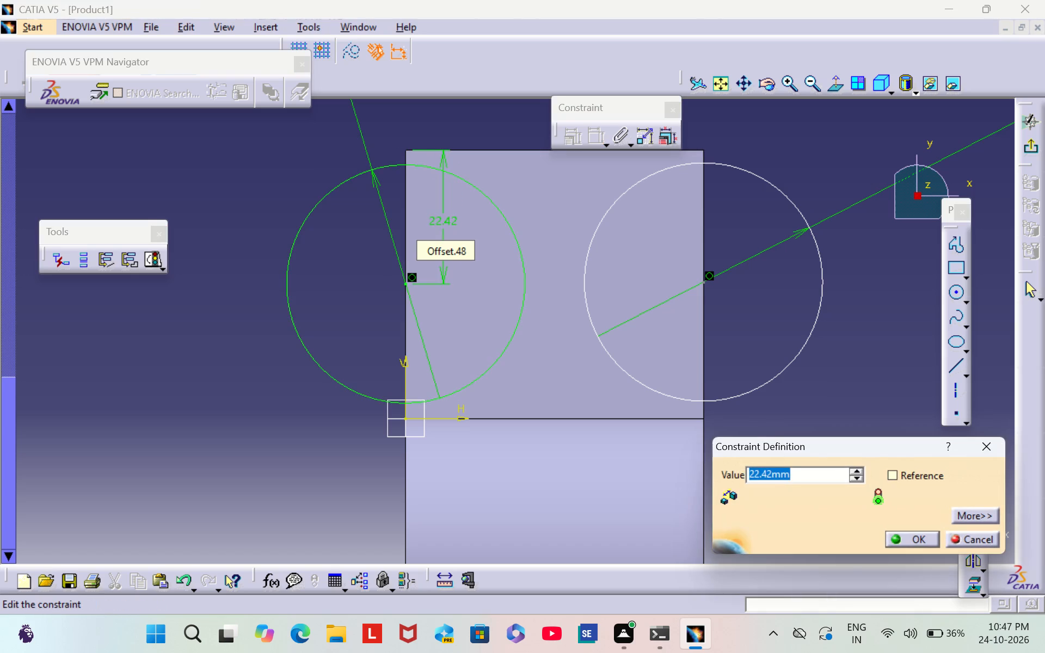
key(BackSpace)
text(35)
key(Return)
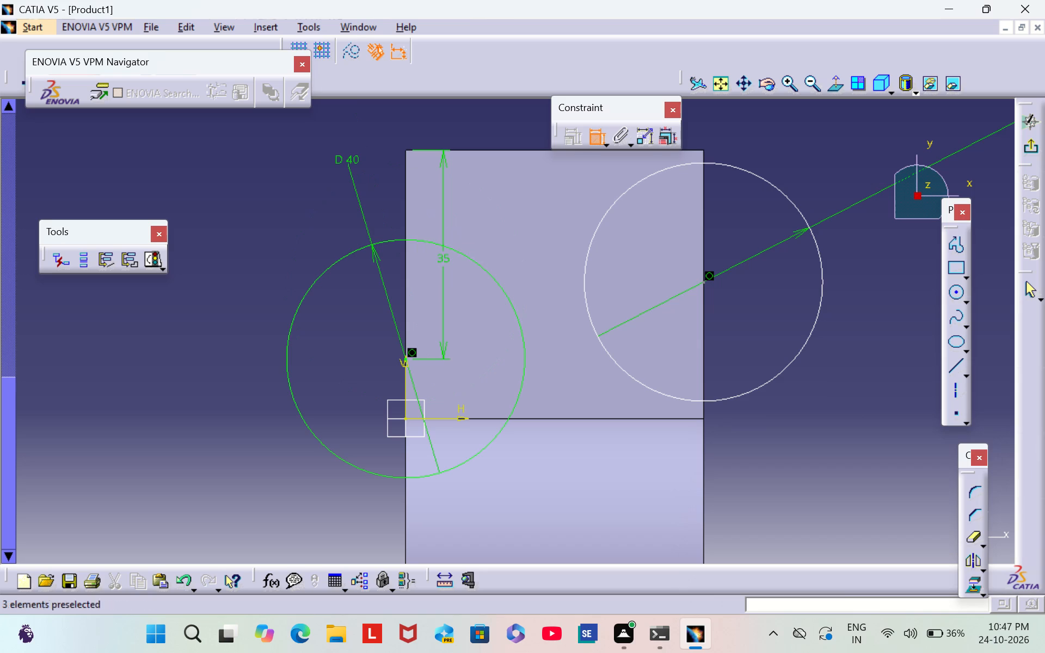
Set the distance between the V-axis circle's centre and the plate's top edge to 20 mm.
double_click(442, 263)
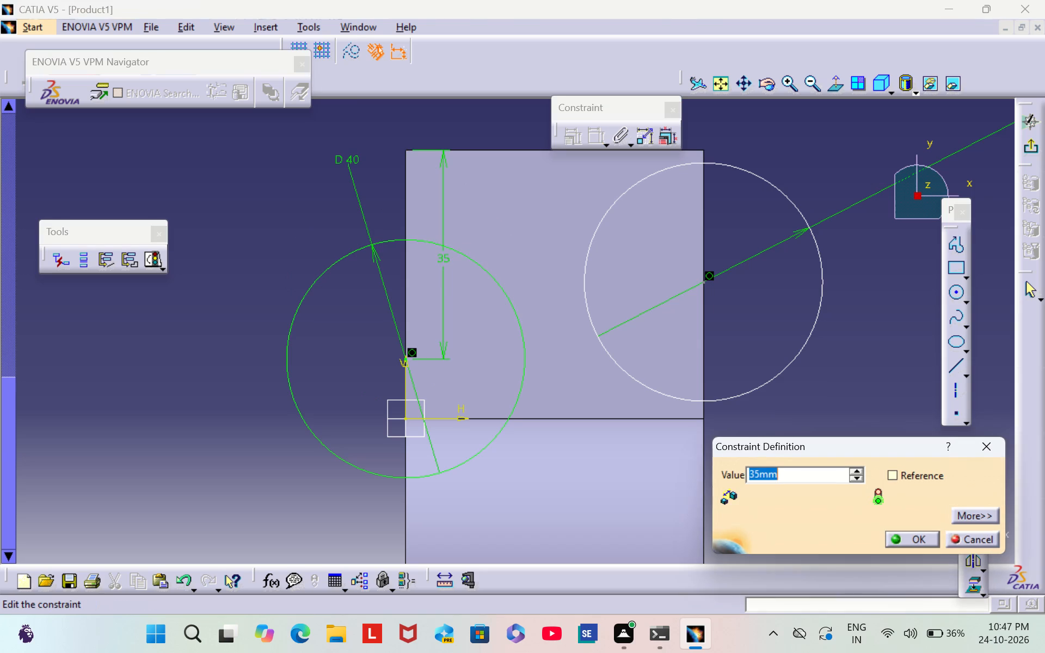
key(BackSpace)
text(20)
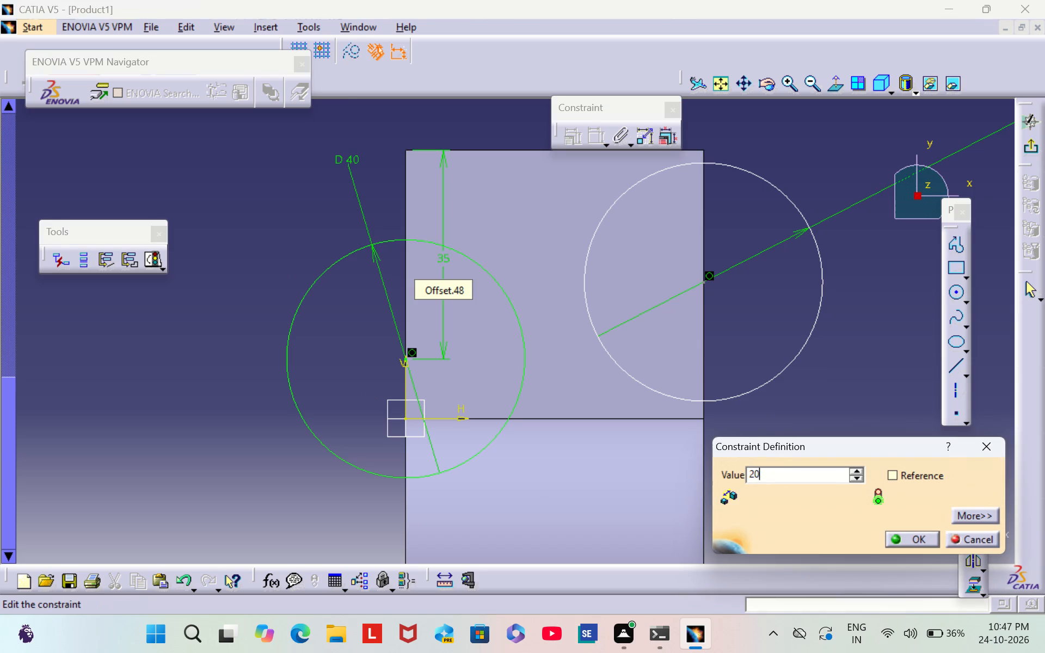
key(Return)
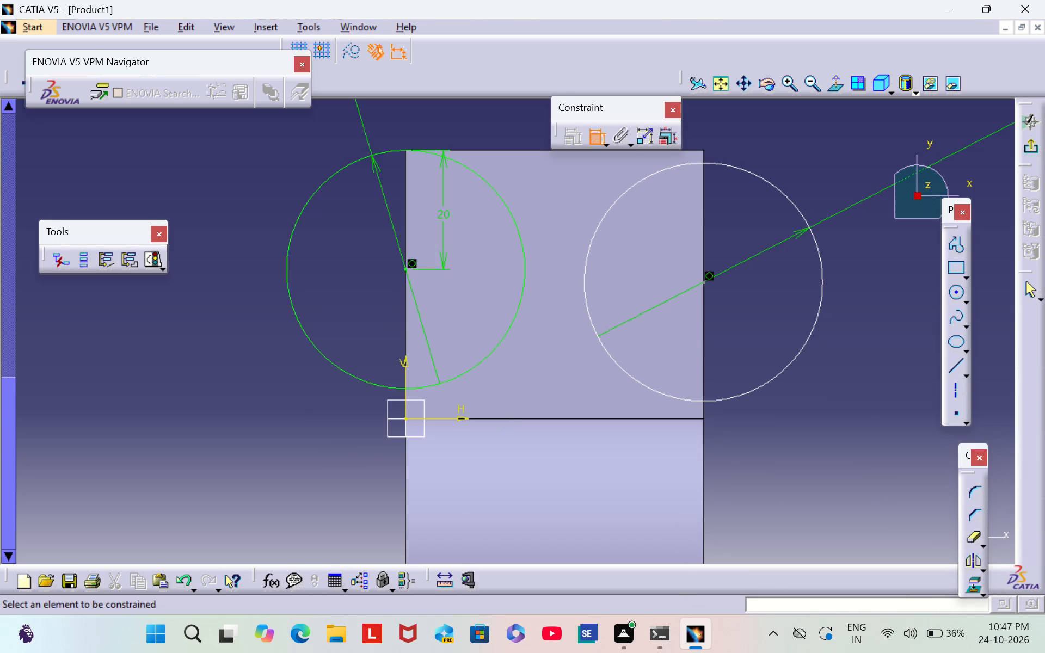
Constrain the other 40 mm circle's centre to the plate's top edge at a distance of 20 mm.
click(799, 146)
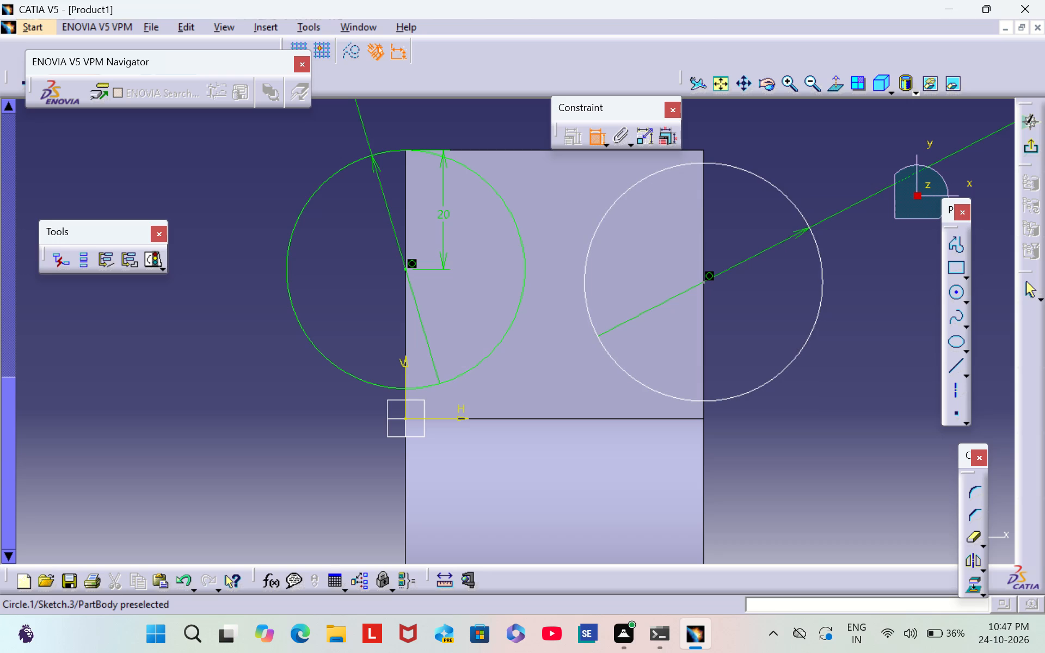
click(680, 148)
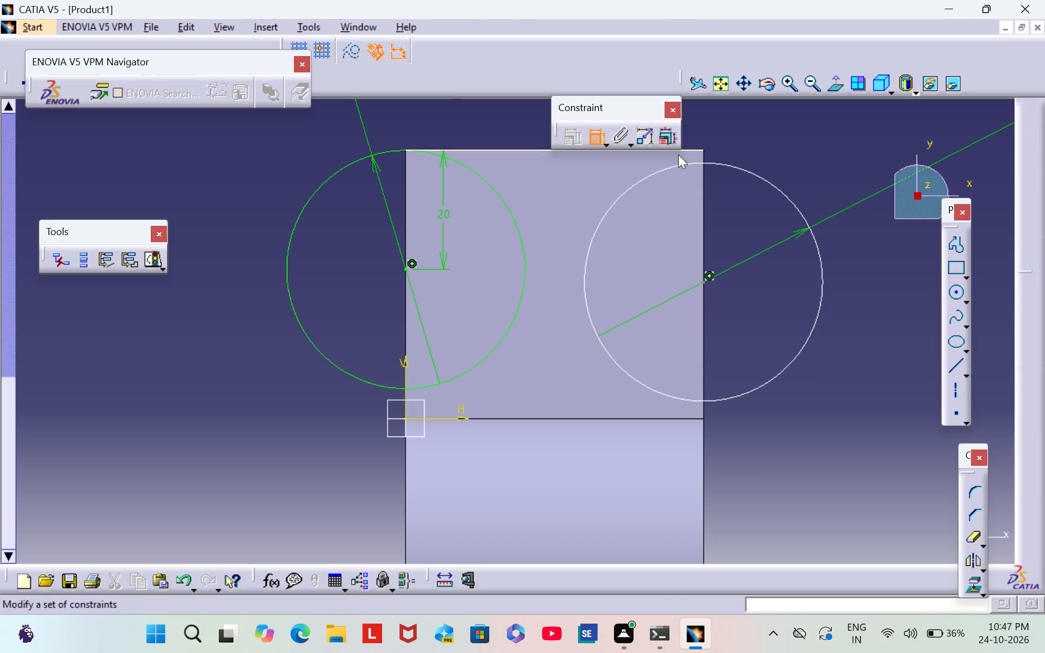
click(704, 282)
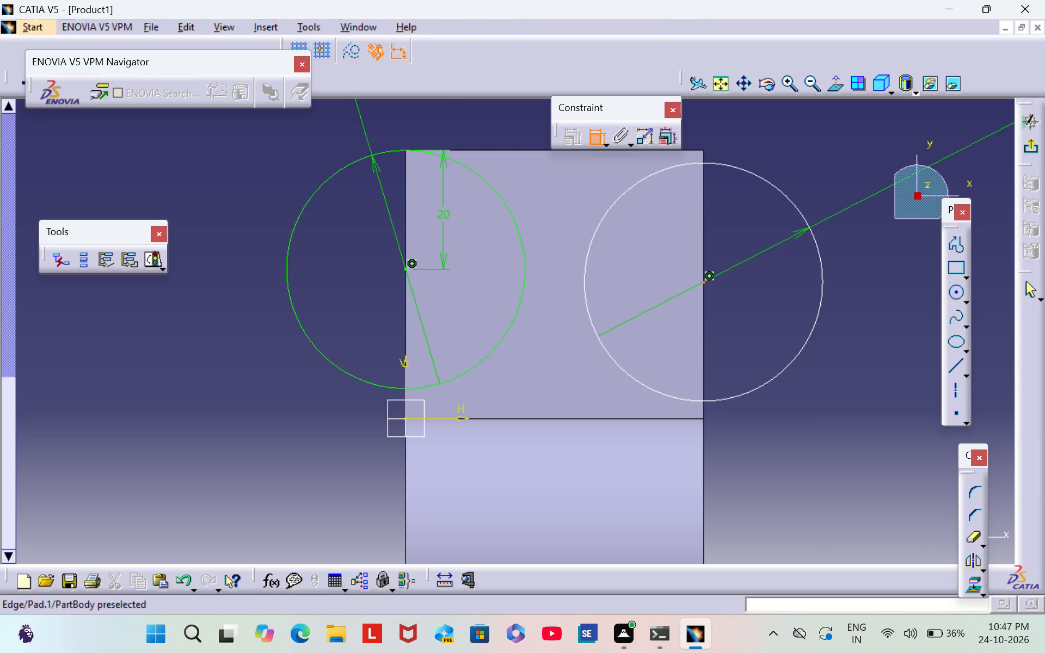
click(692, 149)
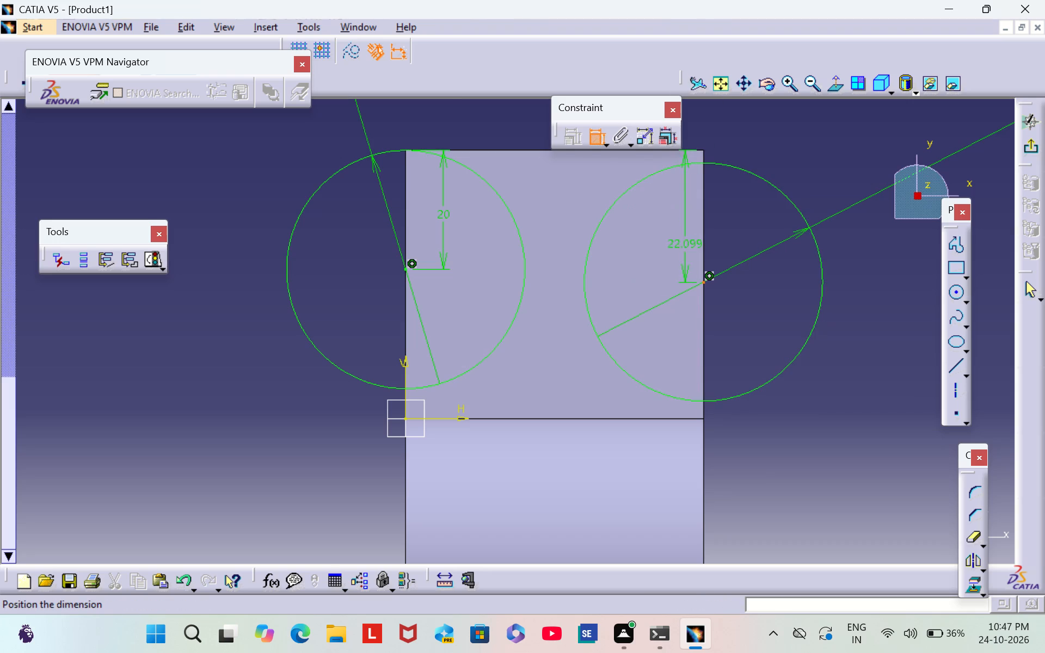
click(687, 222)
double_click(689, 220)
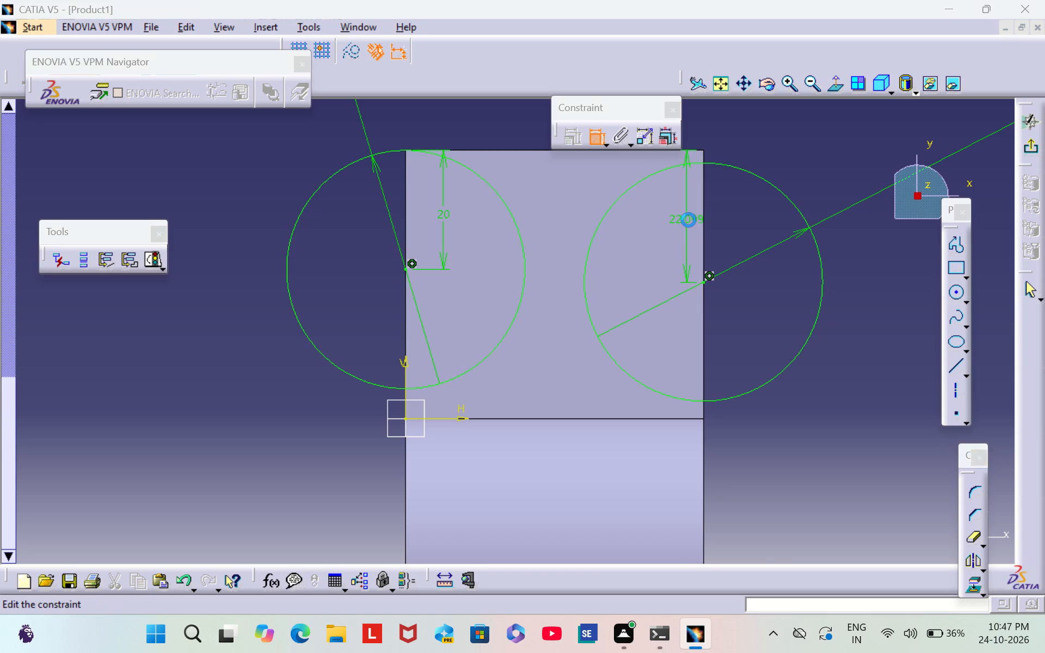
key(BackSpace)
text(20)
key(Return)
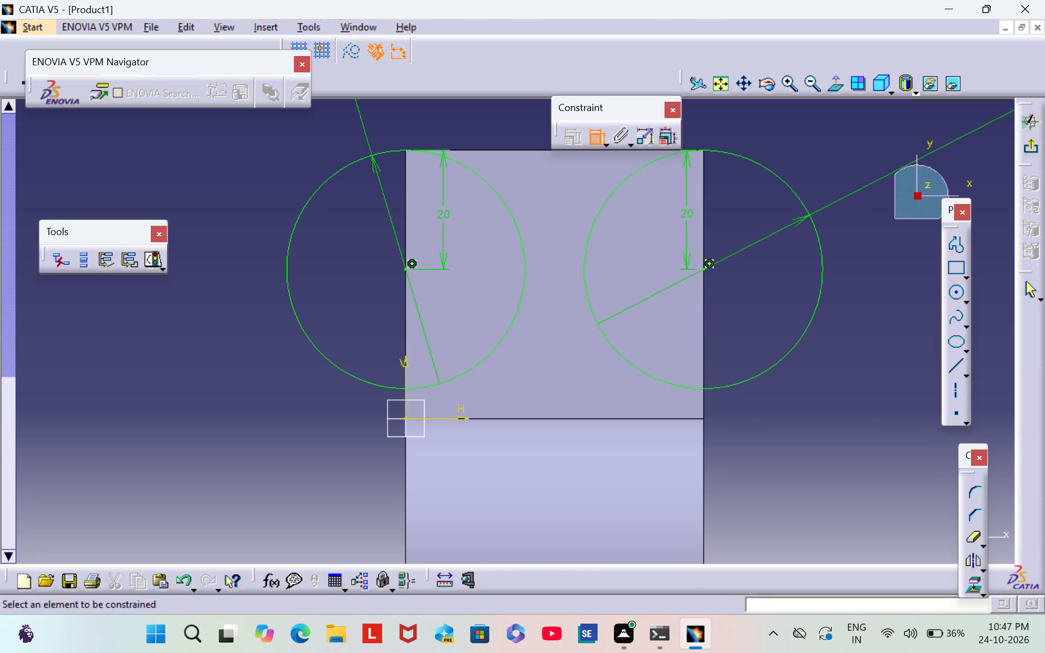
click(872, 312)
click(591, 140)
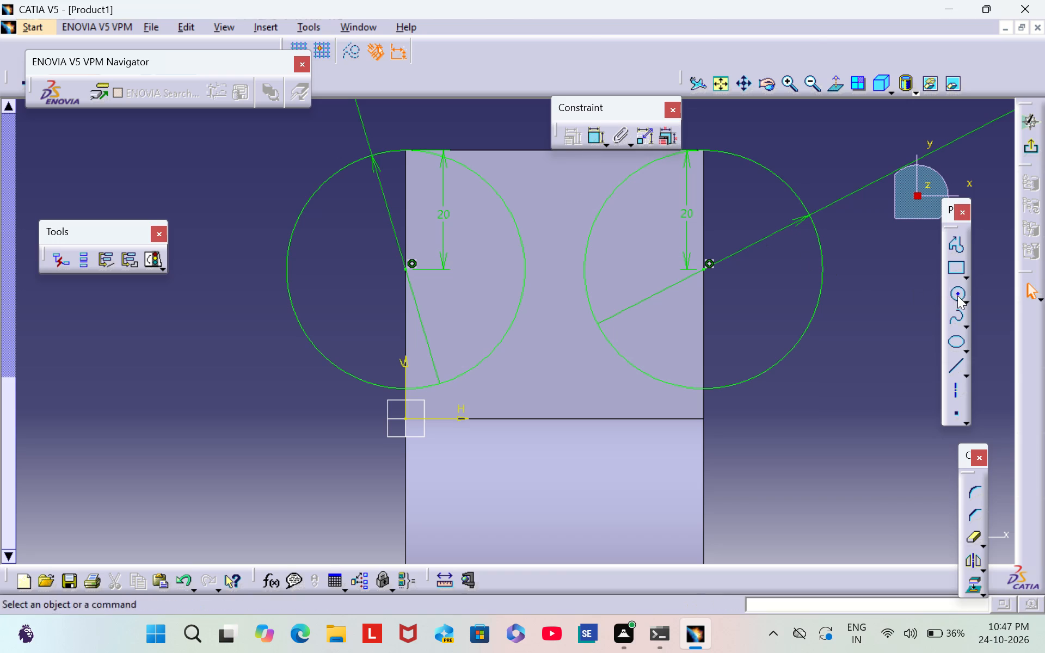
Draw a smaller concentric circle inside each 40 mm circle, making the one on the V axis about 12.2 mm in diameter.
click(958, 295)
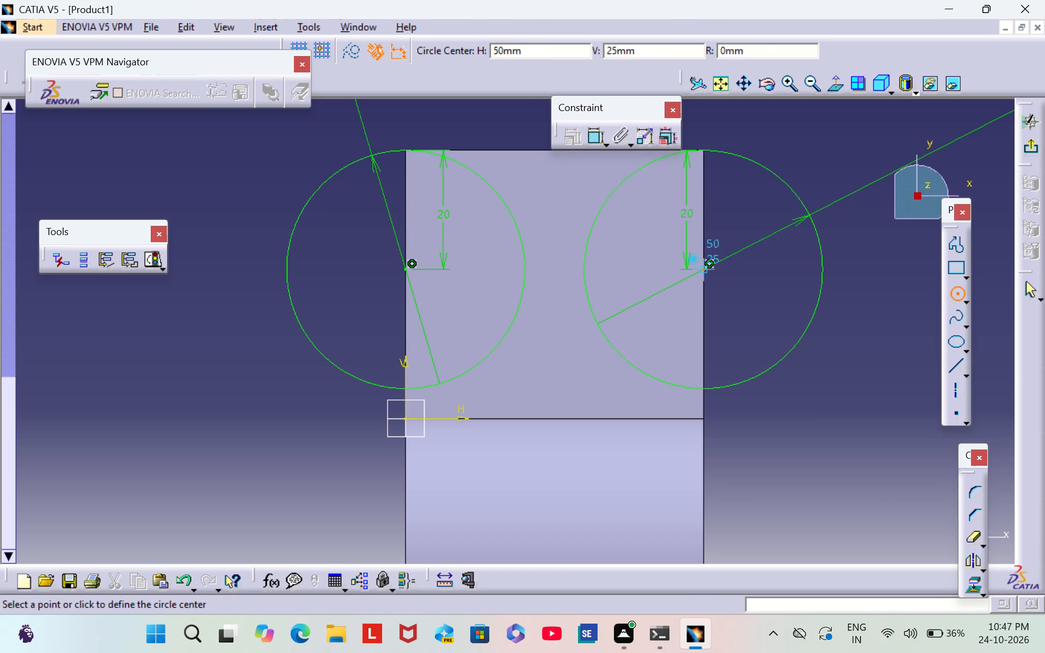
click(702, 268)
click(747, 293)
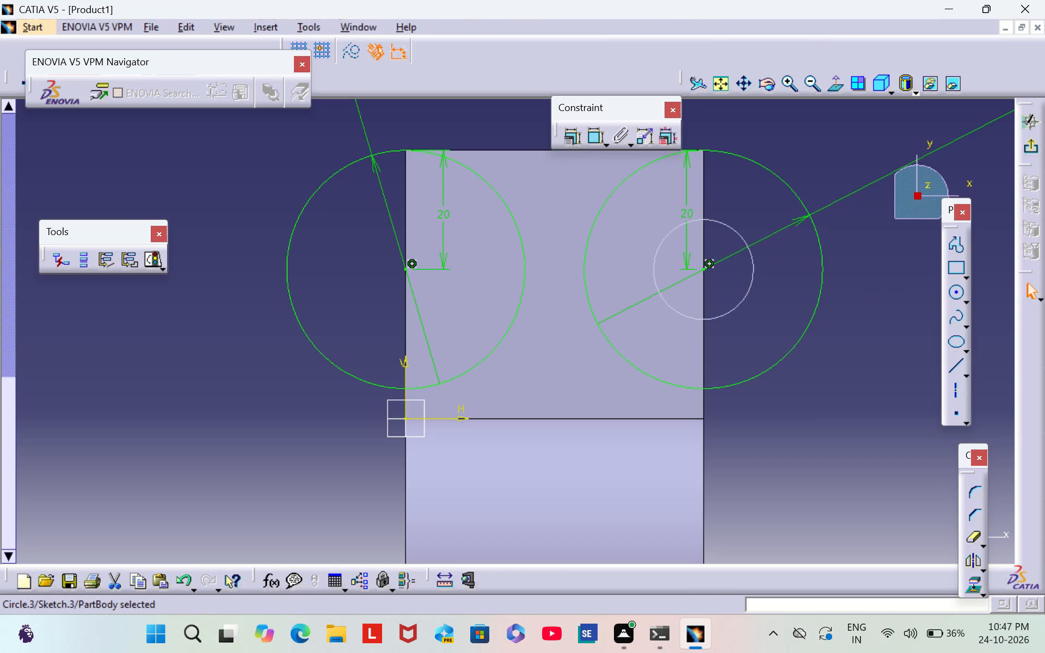
click(960, 289)
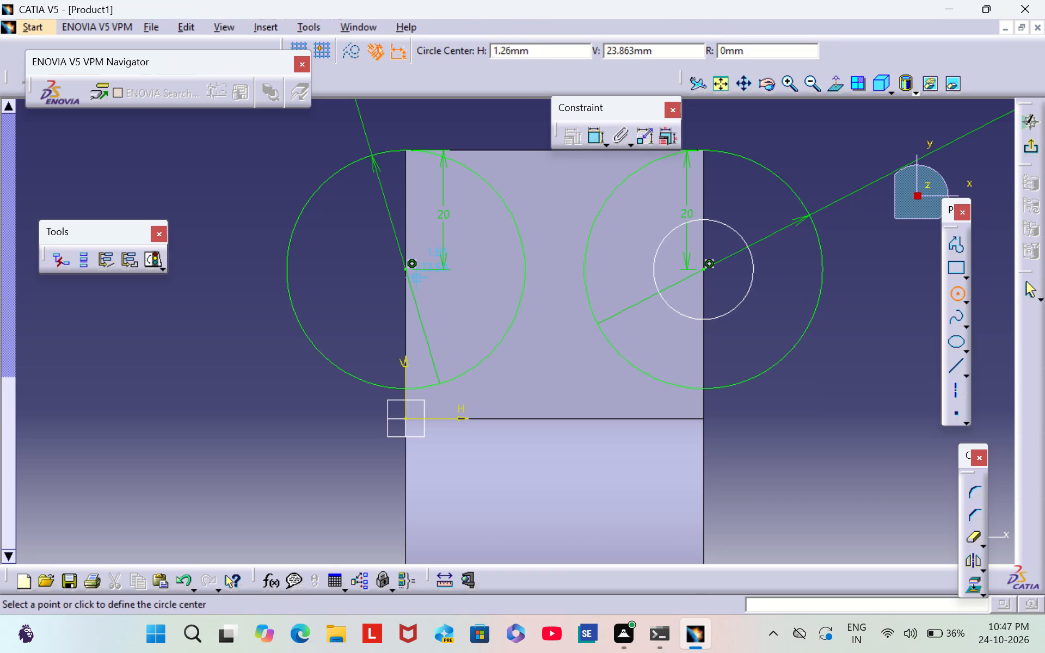
click(406, 270)
click(438, 286)
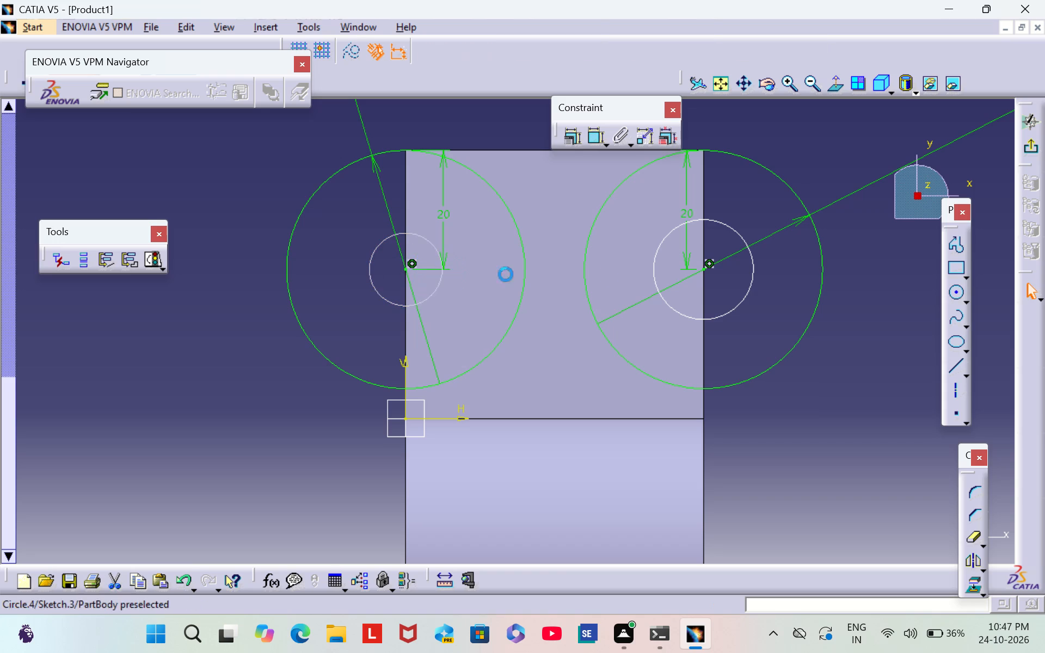
Dimension the inner circle on the V axis and set its diameter to 12 mm.
click(594, 144)
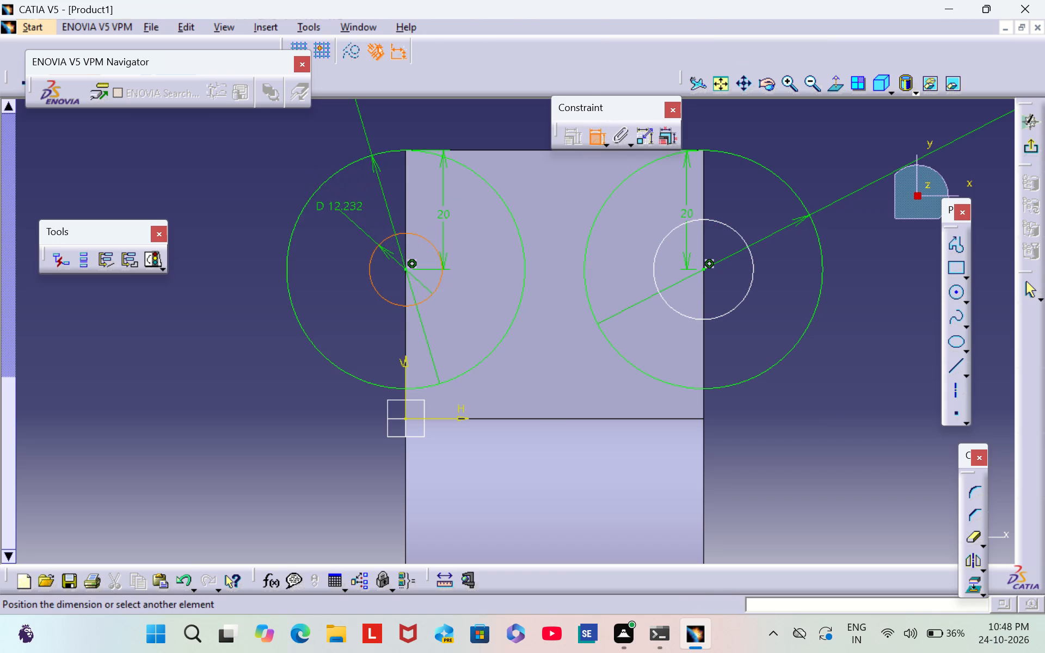
click(349, 224)
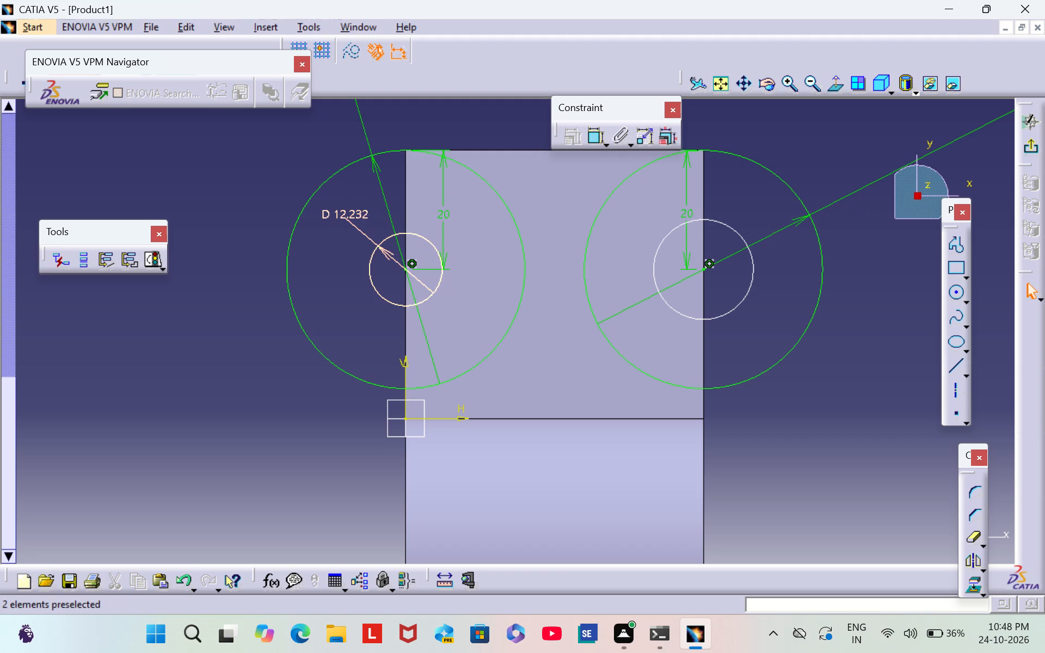
double_click(362, 213)
key(BackSpace)
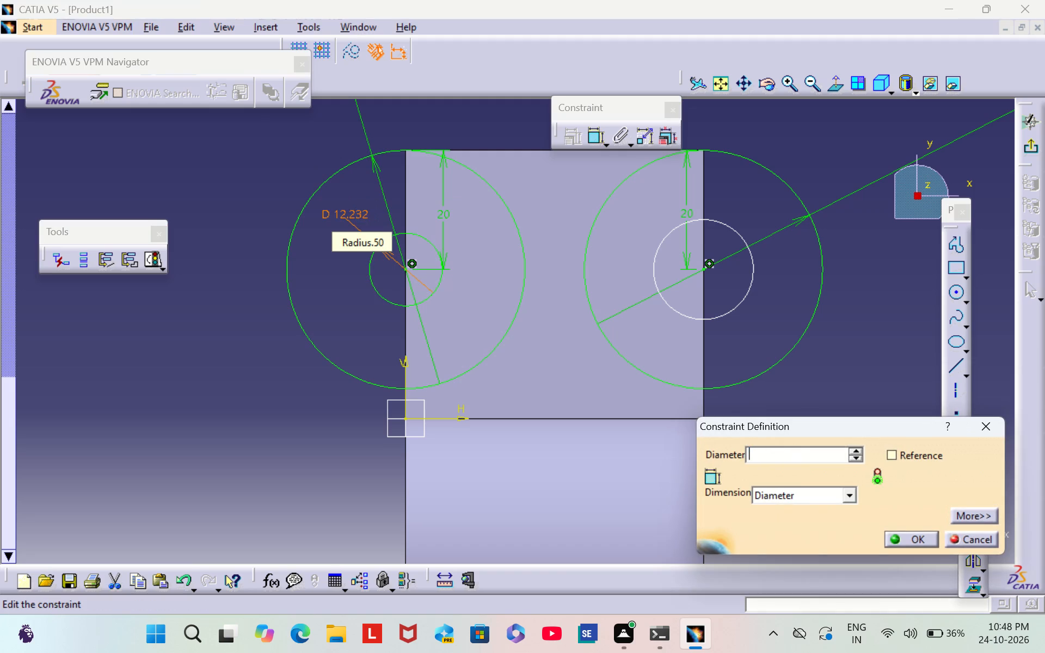
text(12)
key(Return)
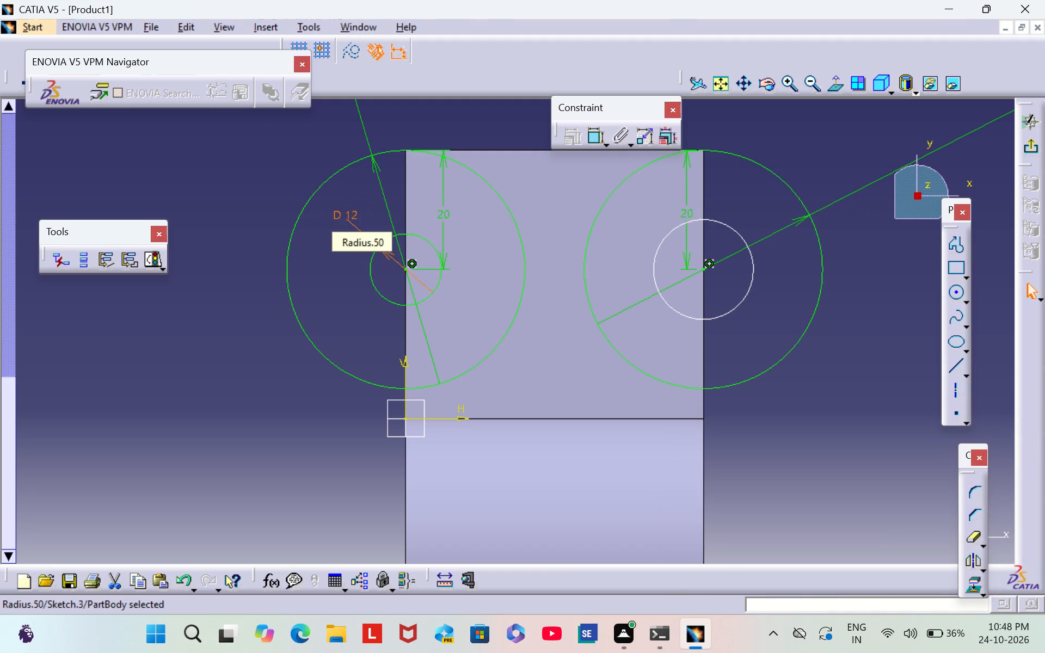
click(816, 376)
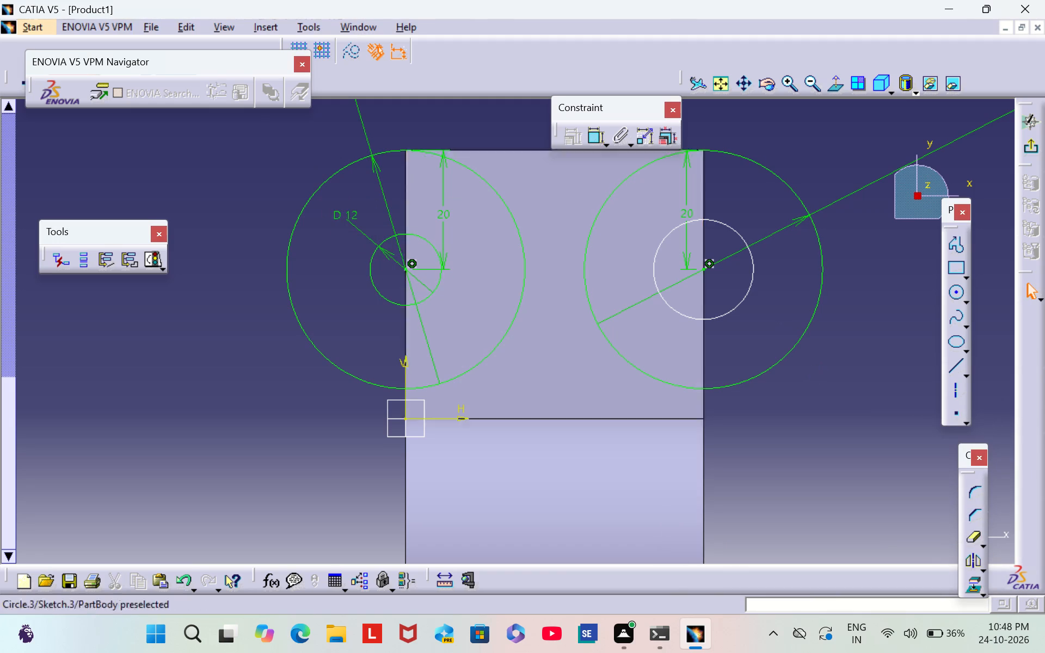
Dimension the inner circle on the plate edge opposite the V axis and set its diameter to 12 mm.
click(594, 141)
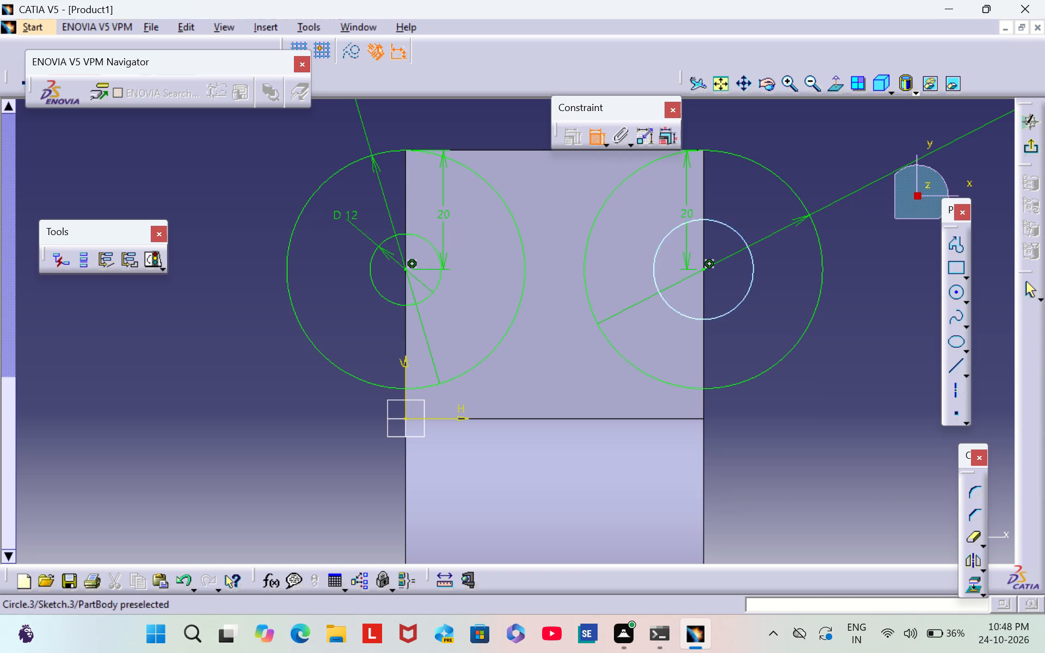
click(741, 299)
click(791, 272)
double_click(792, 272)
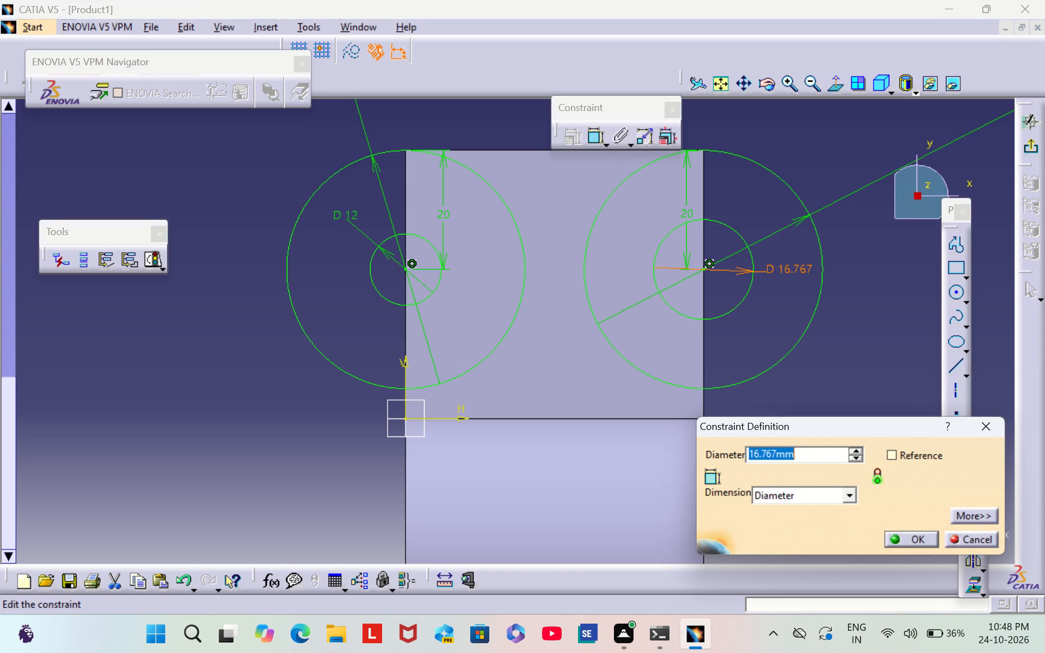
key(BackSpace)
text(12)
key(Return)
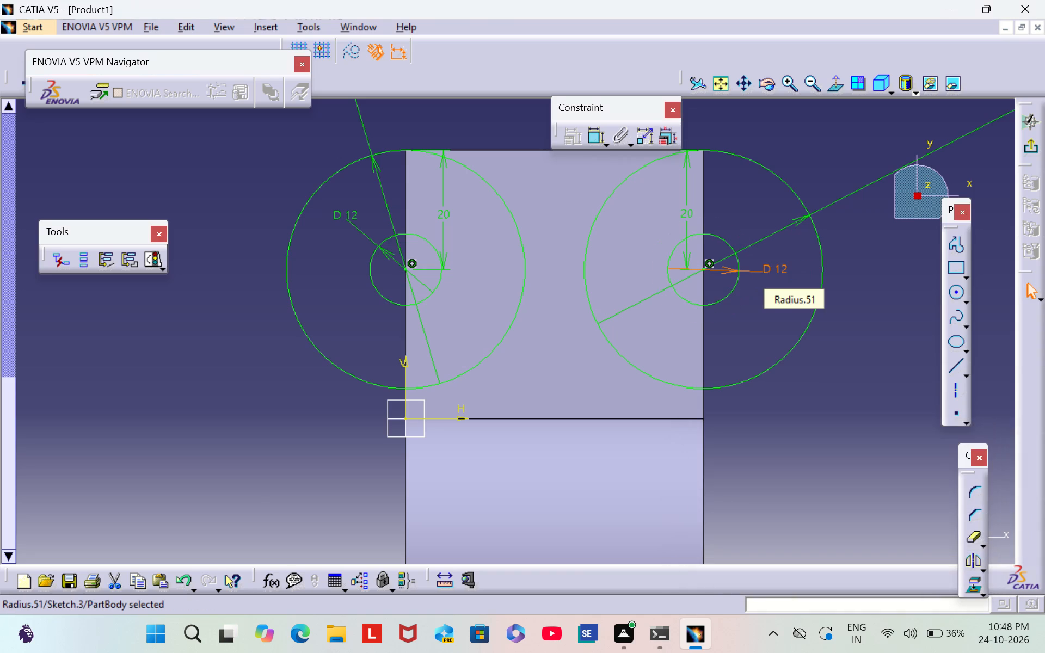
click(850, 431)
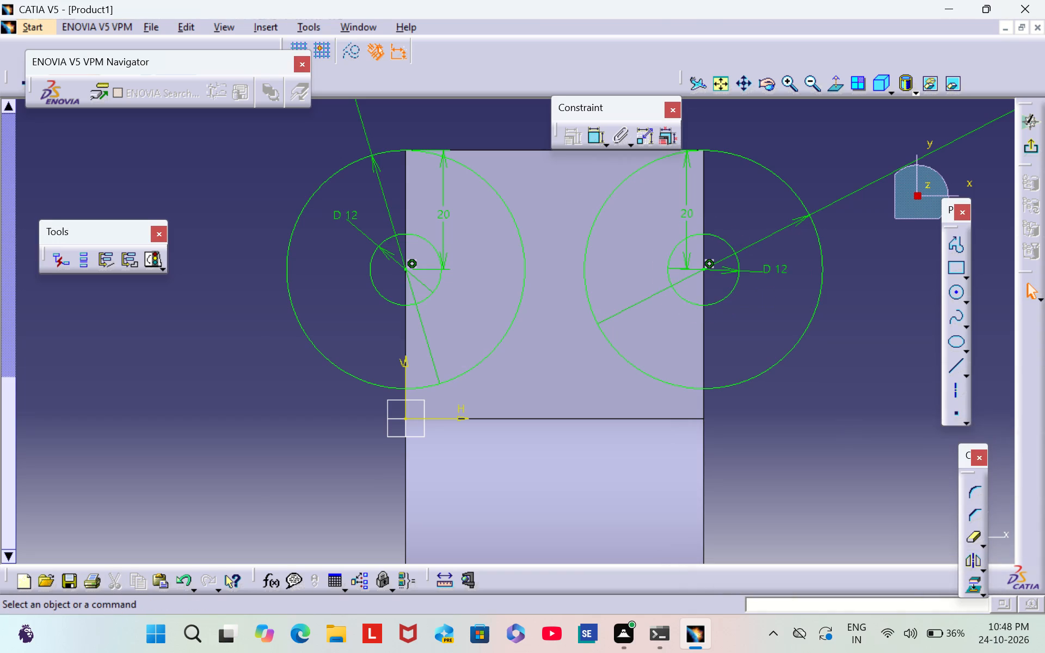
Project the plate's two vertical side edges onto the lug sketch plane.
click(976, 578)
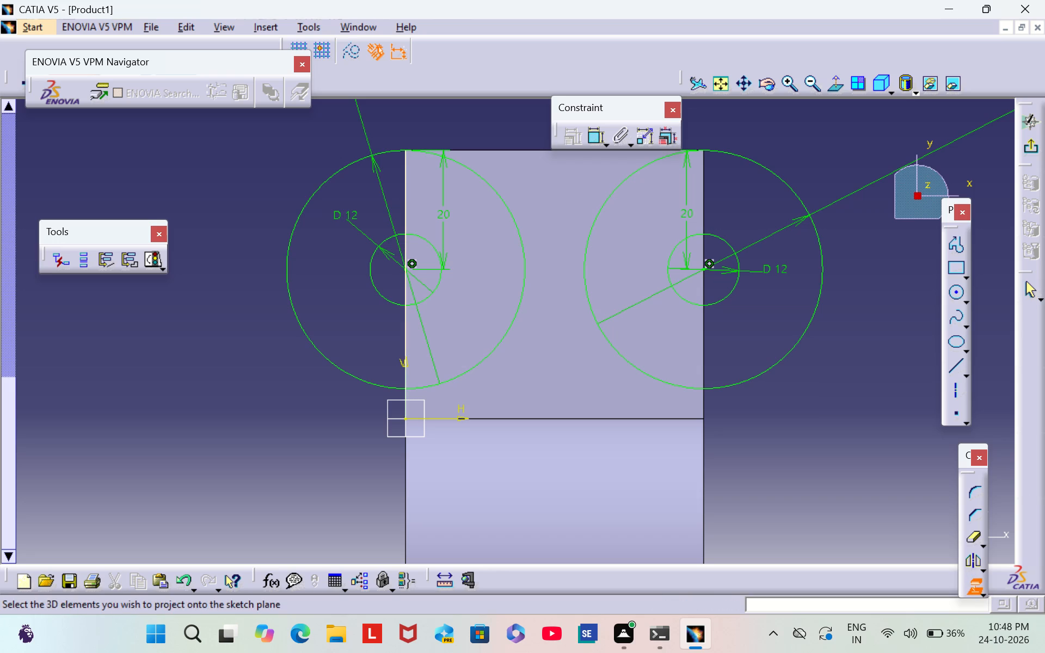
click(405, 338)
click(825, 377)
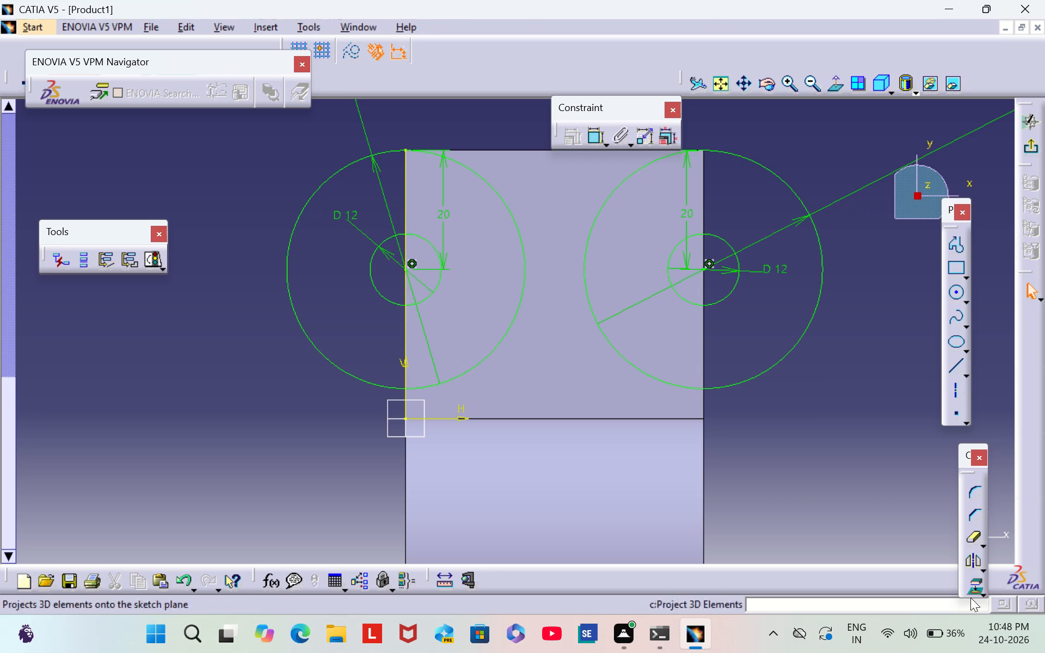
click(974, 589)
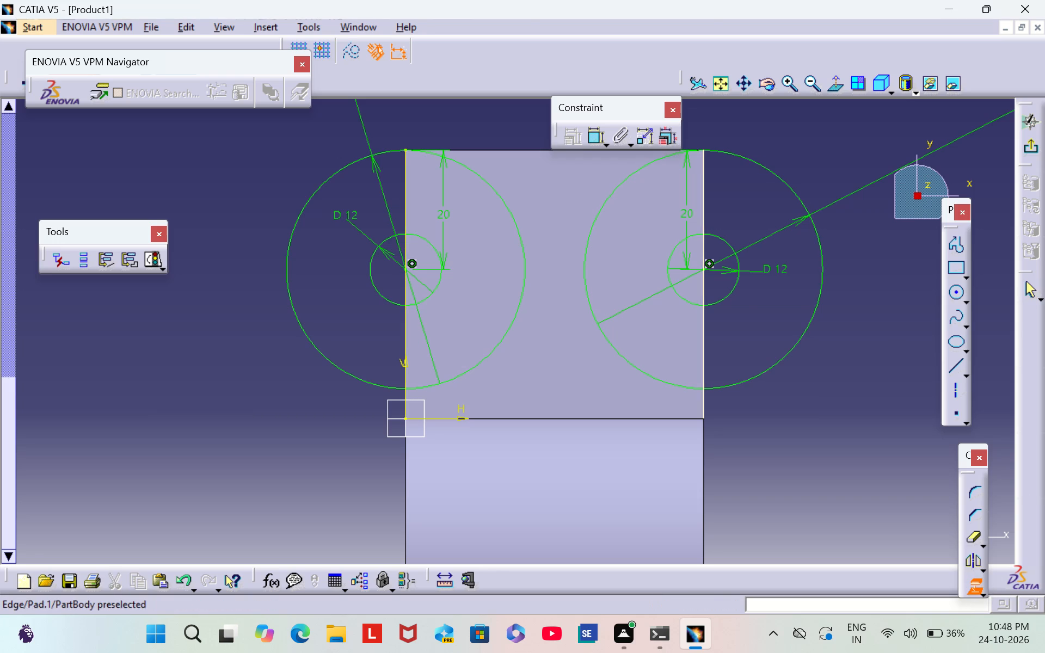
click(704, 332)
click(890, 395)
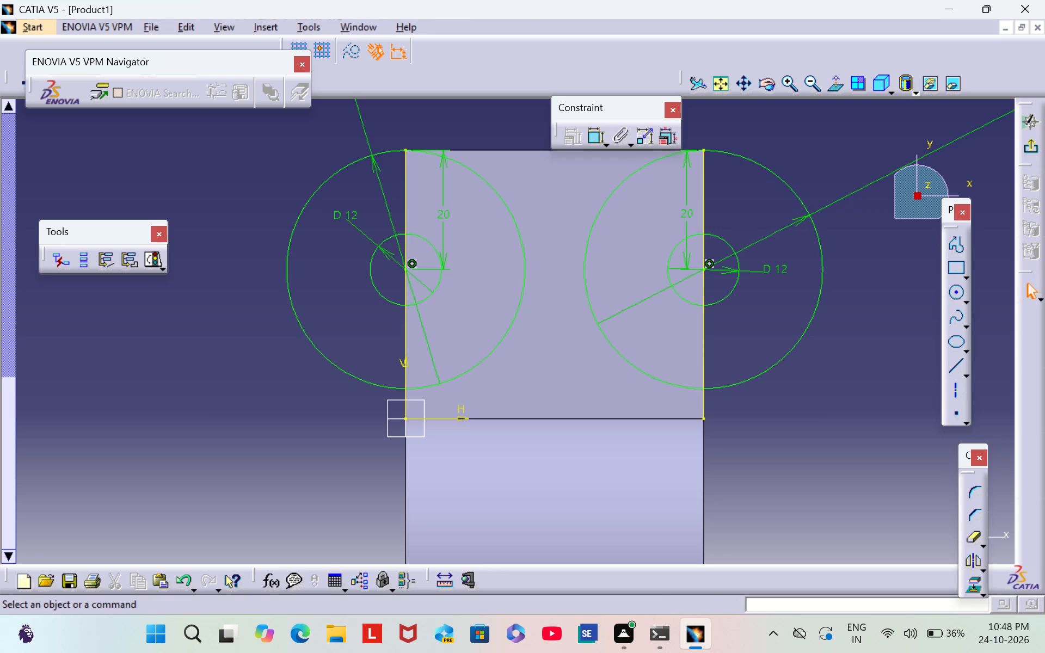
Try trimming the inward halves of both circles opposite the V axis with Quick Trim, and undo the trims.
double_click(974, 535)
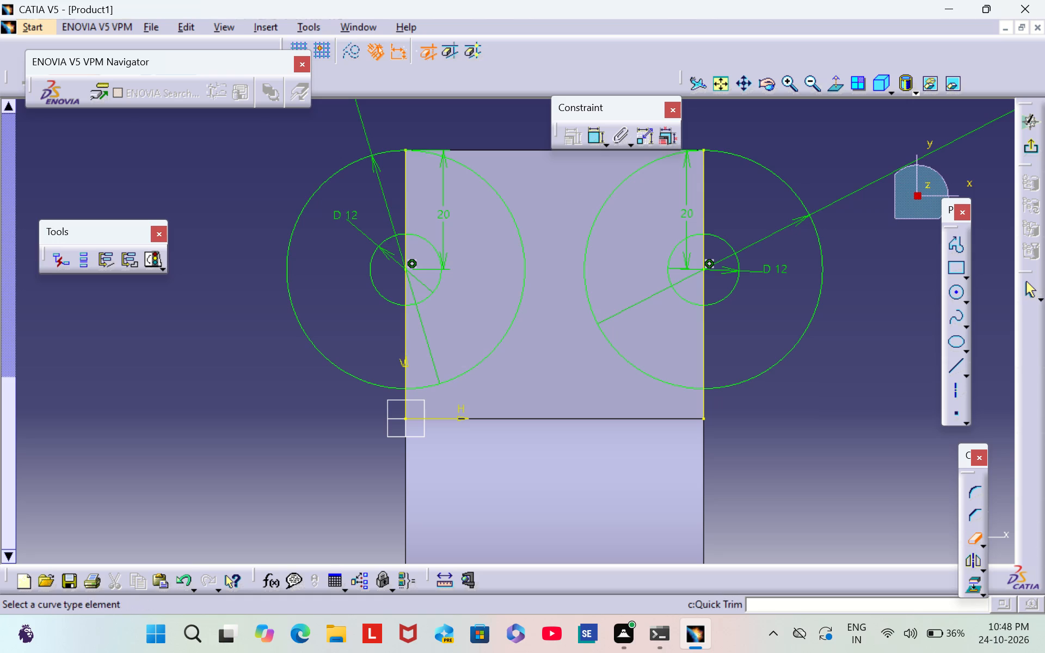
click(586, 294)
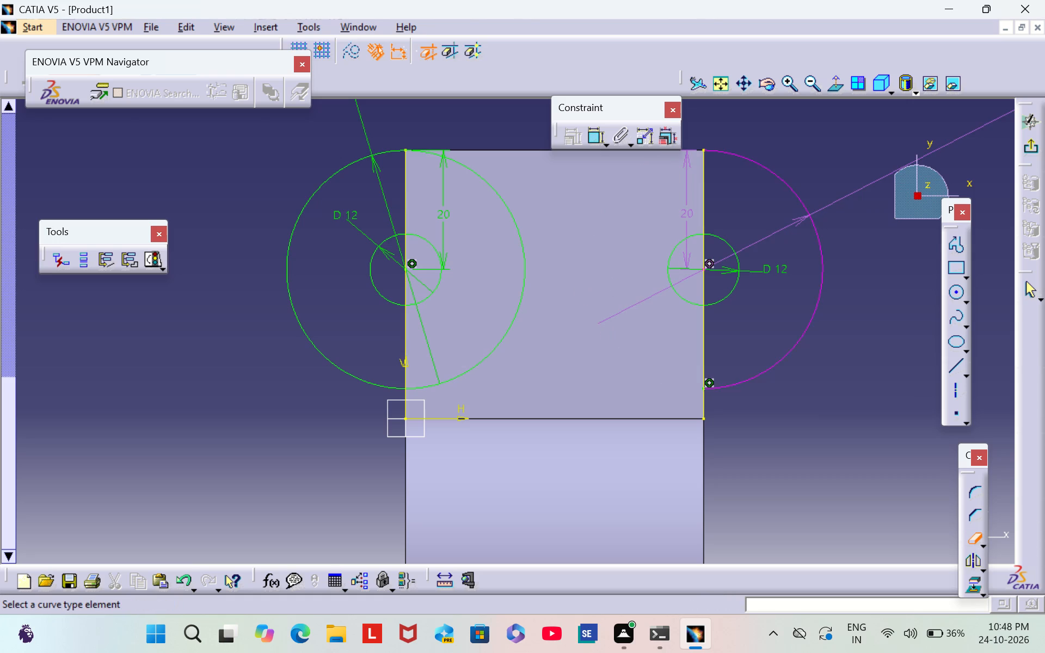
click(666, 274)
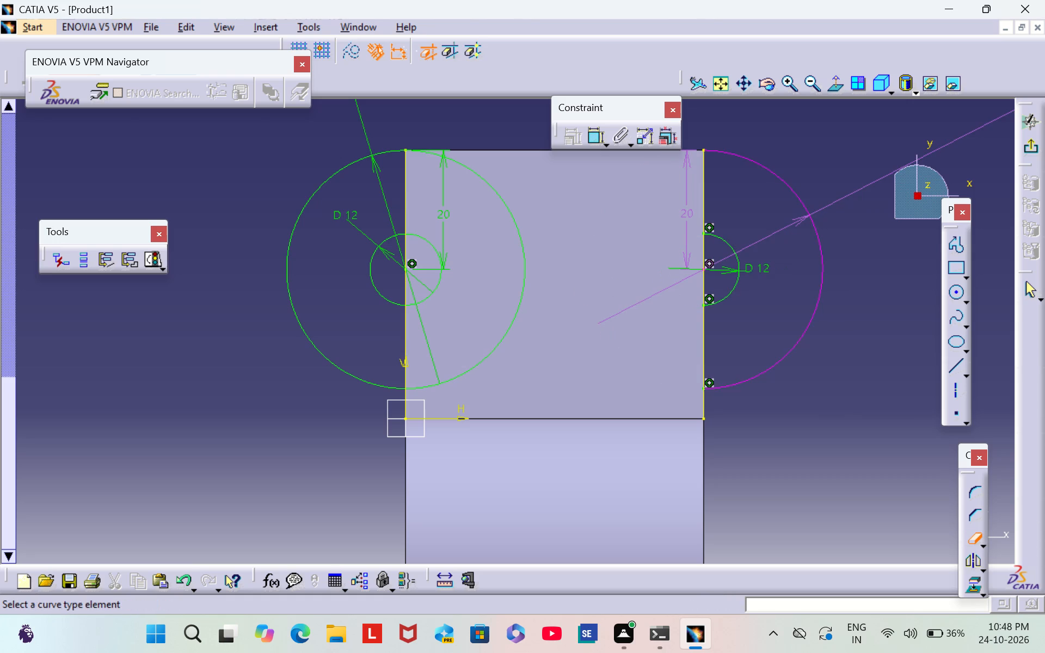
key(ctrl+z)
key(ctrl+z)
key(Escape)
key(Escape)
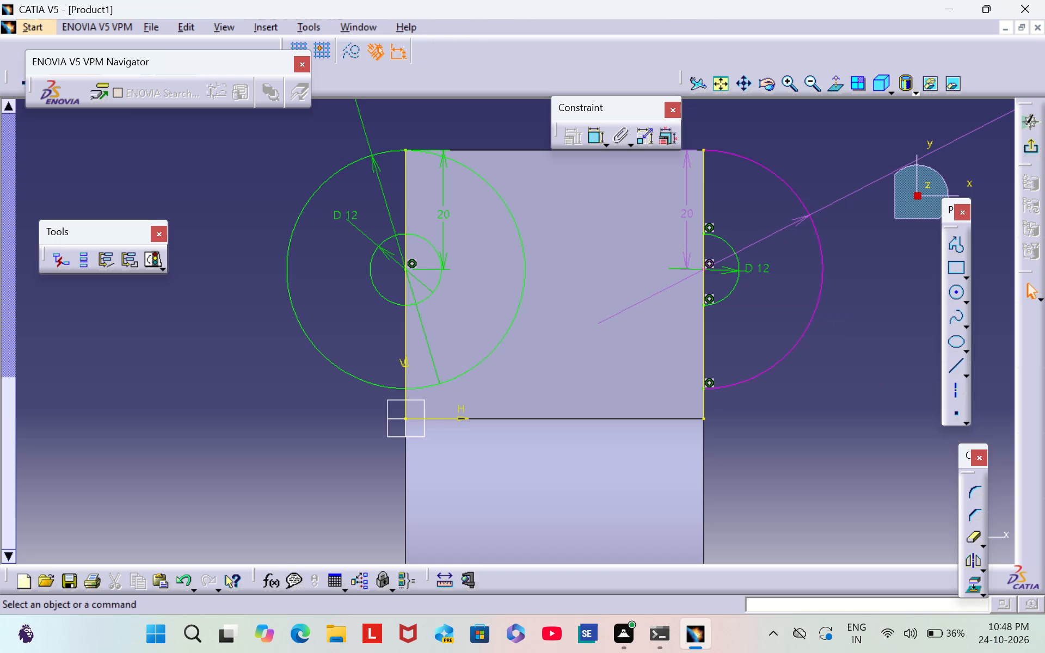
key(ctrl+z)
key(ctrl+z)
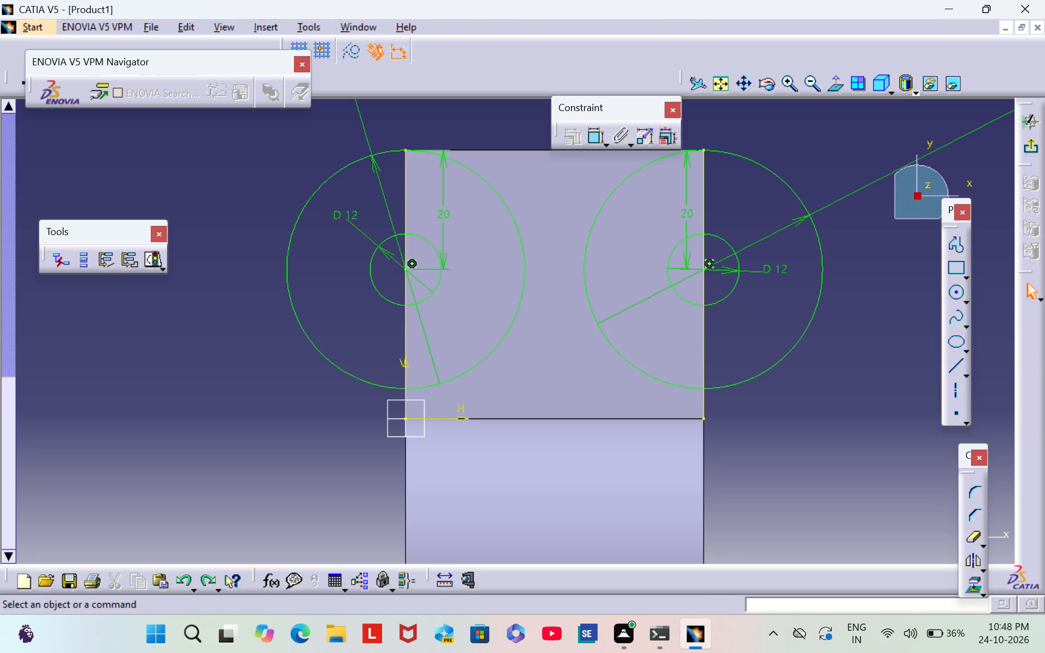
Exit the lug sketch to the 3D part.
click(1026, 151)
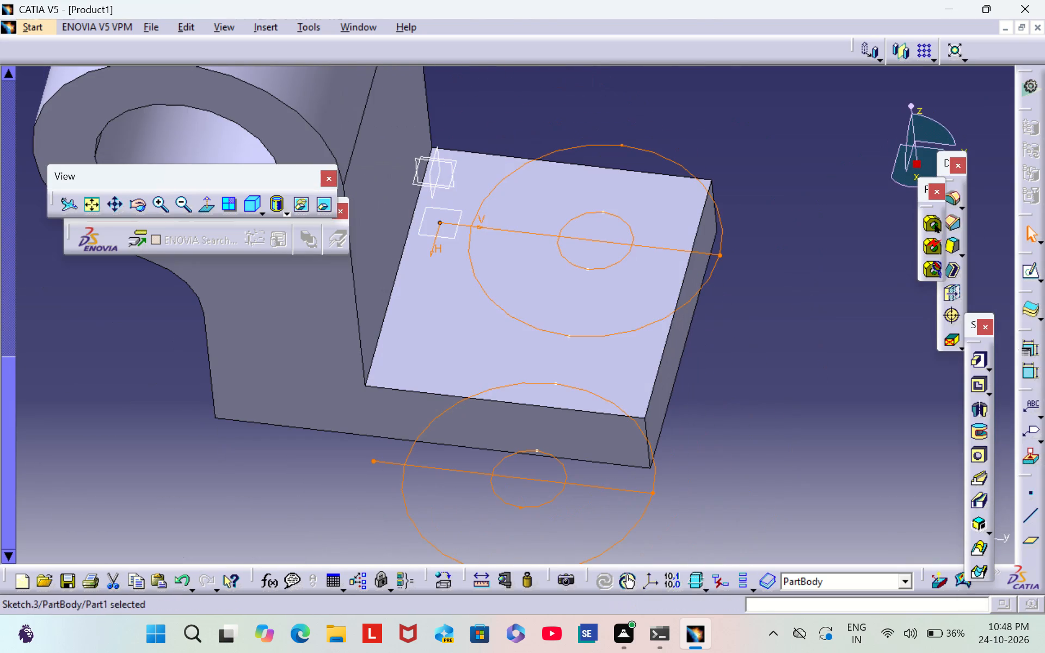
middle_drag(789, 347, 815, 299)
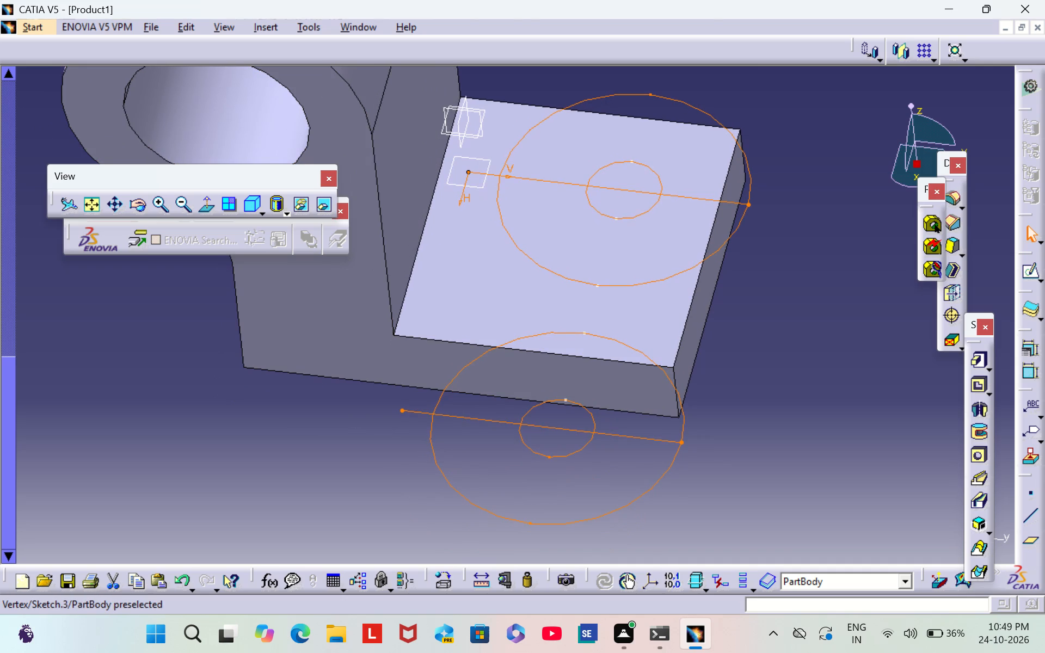
Reopen the lug sketch and delete both concentric circles and the projected edge on the side opposite the V axis.
click(1023, 266)
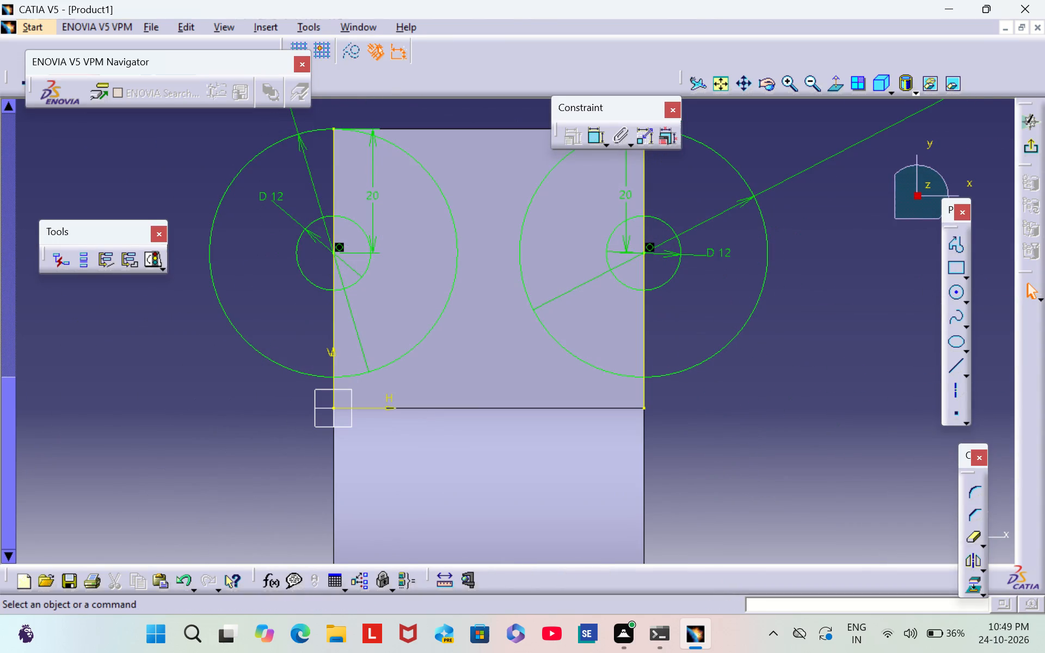
right_click(773, 264)
right_click(679, 241)
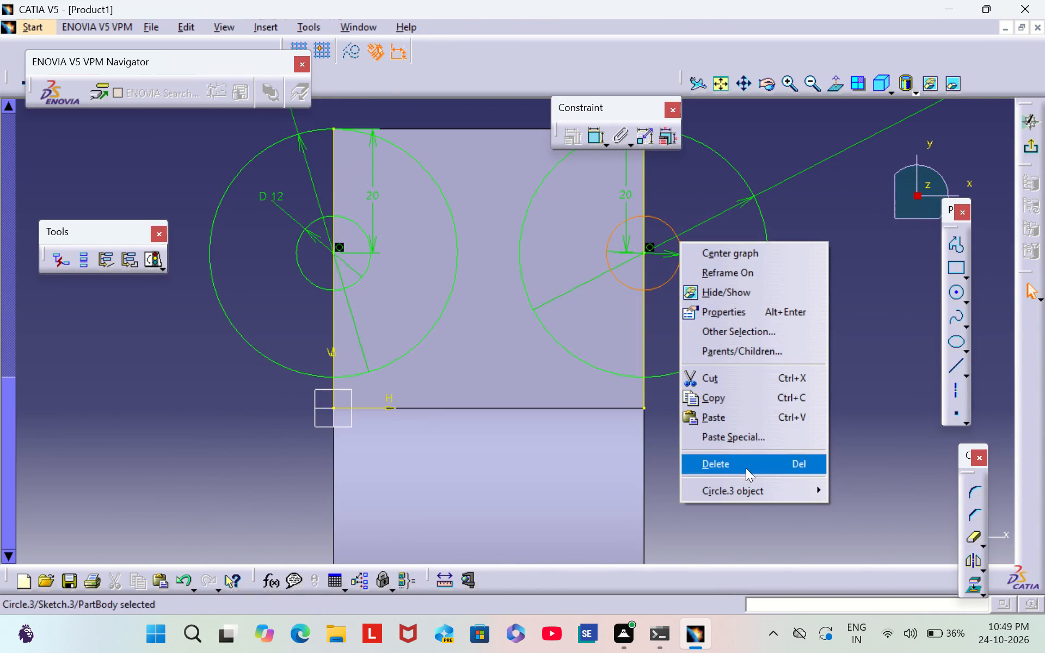
click(746, 467)
right_click(765, 281)
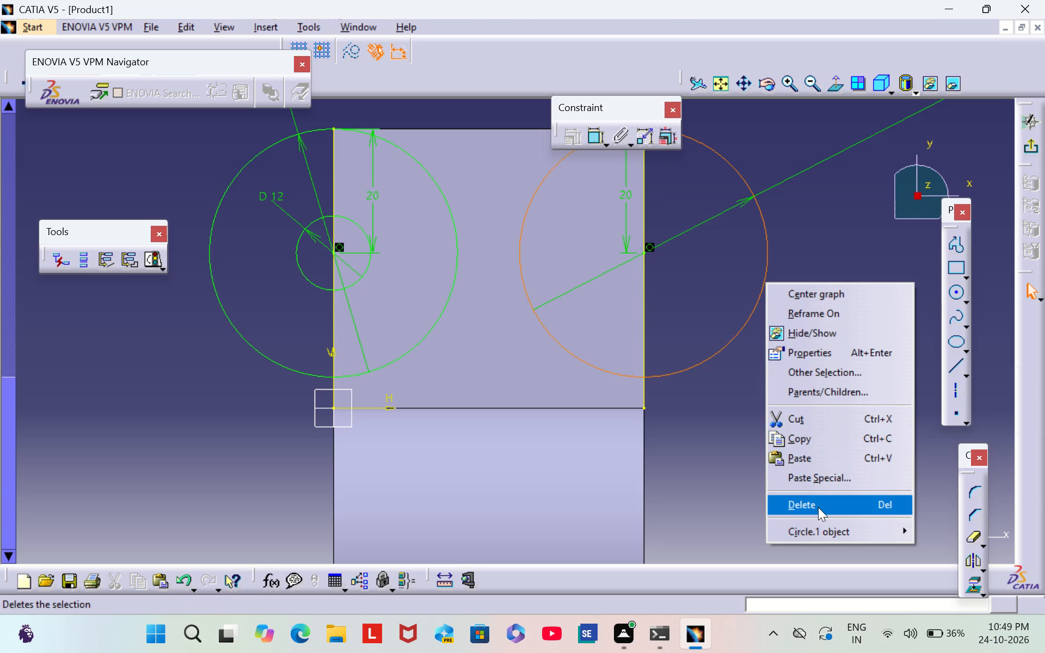
click(818, 507)
right_click(646, 289)
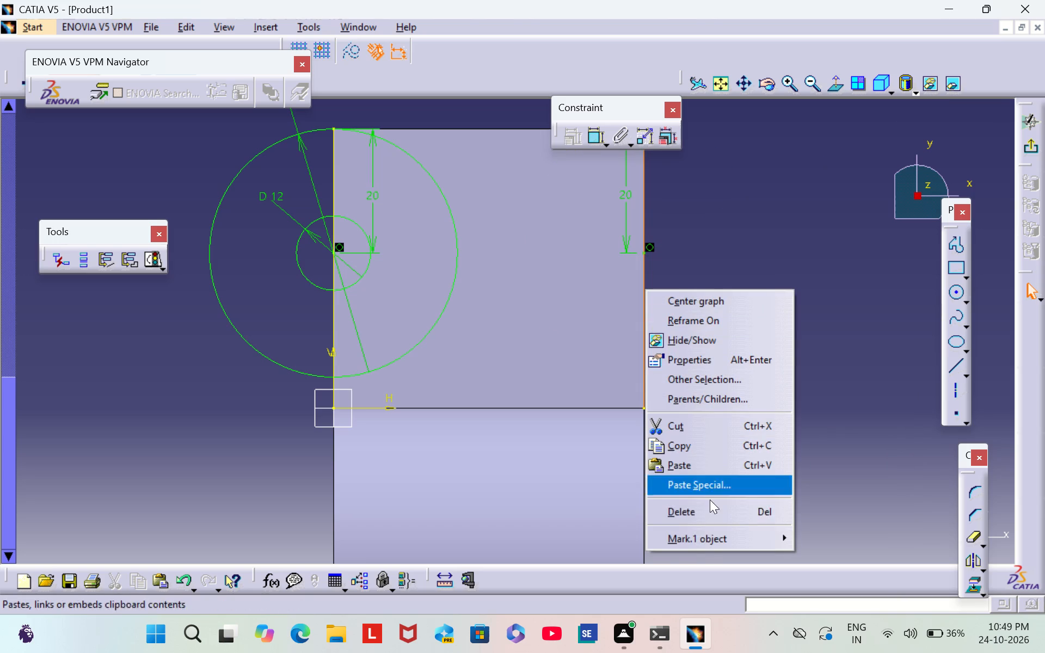
click(710, 514)
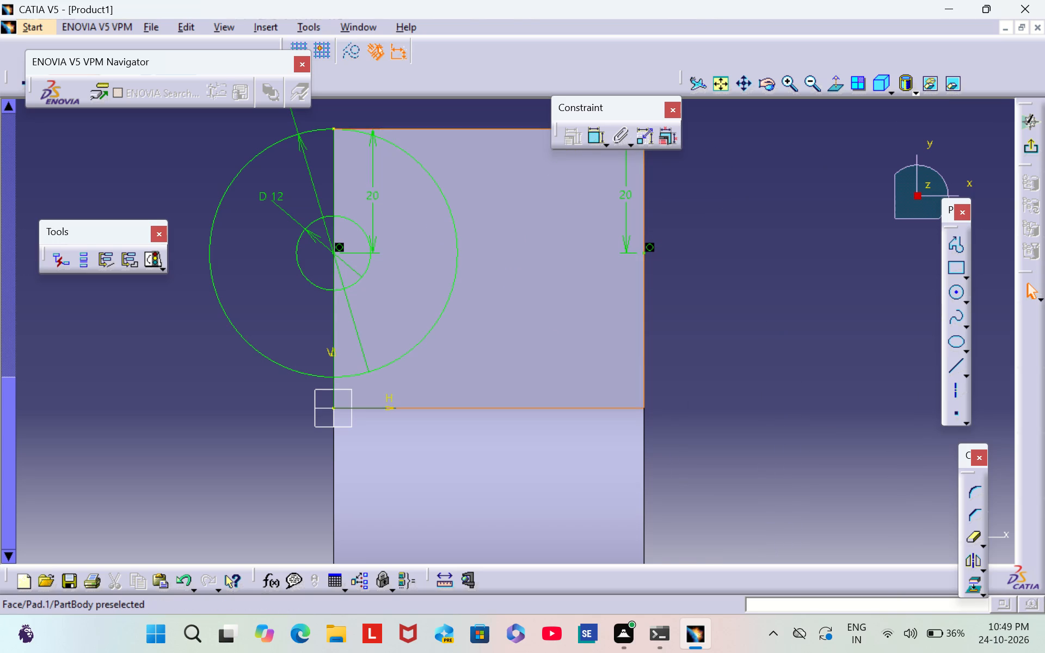
Delete the two concentric circles on the V axis, their 20 mm distance dimension and the projected edge there.
right_click(453, 229)
click(523, 457)
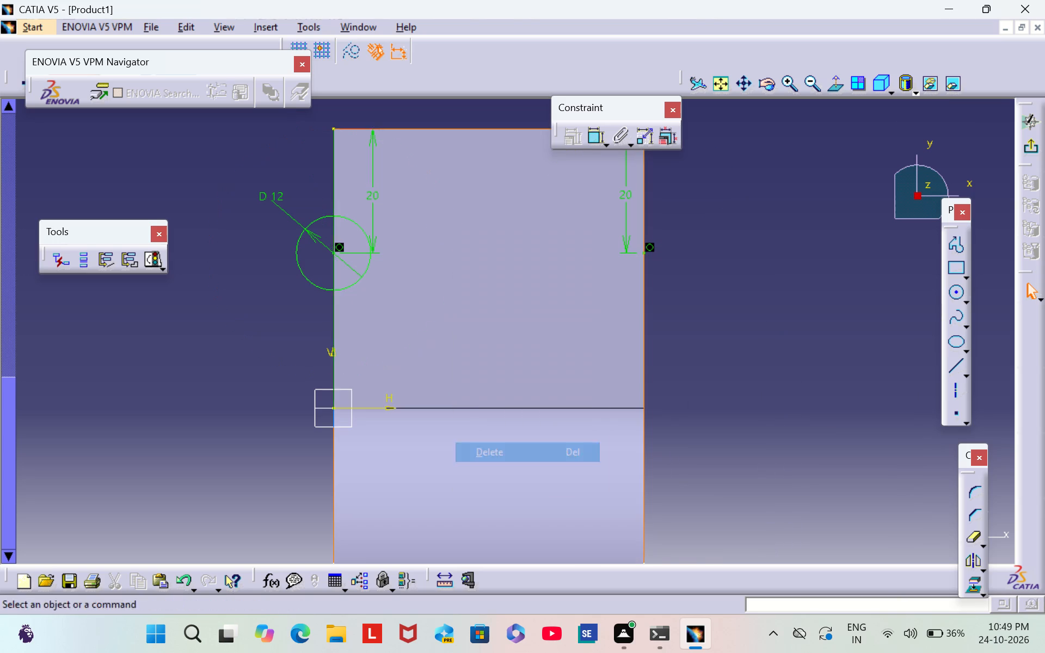
right_click(354, 223)
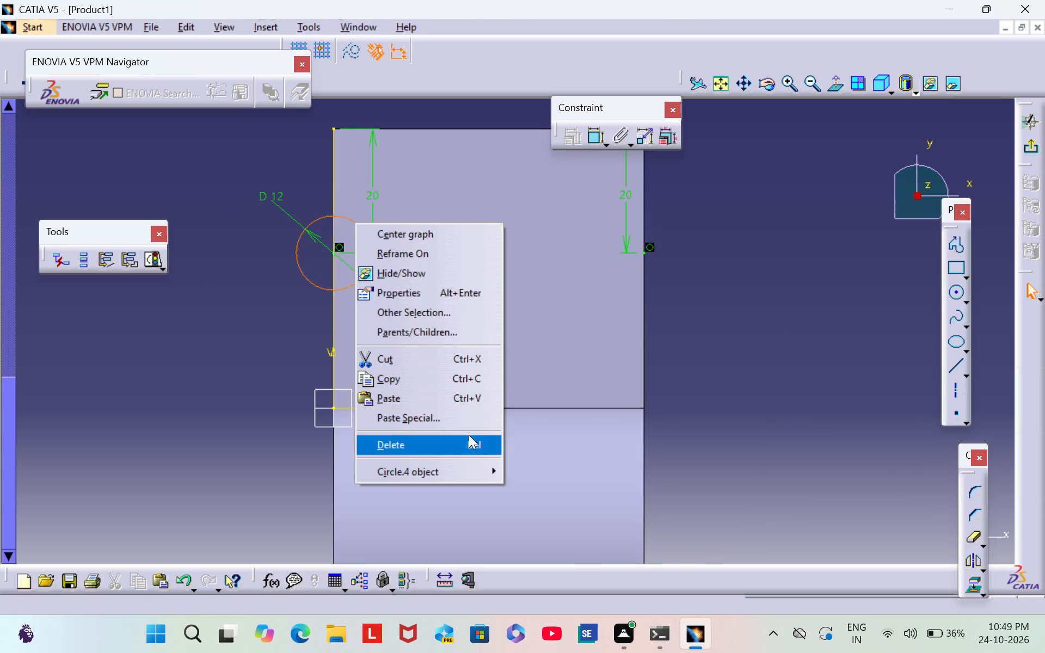
click(469, 435)
right_click(373, 200)
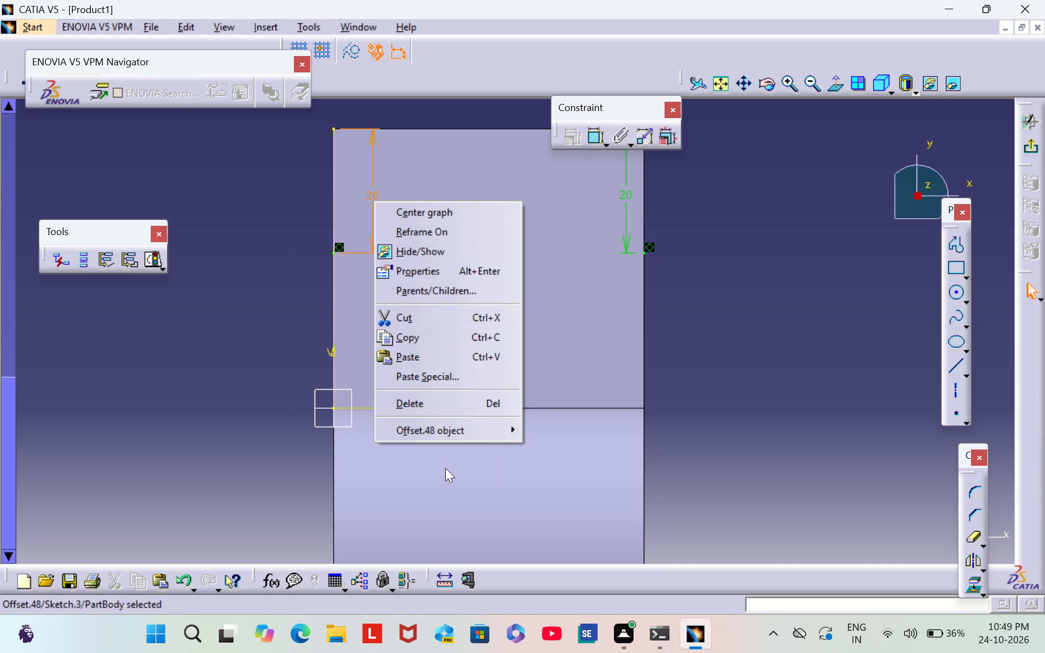
click(453, 391)
click(439, 411)
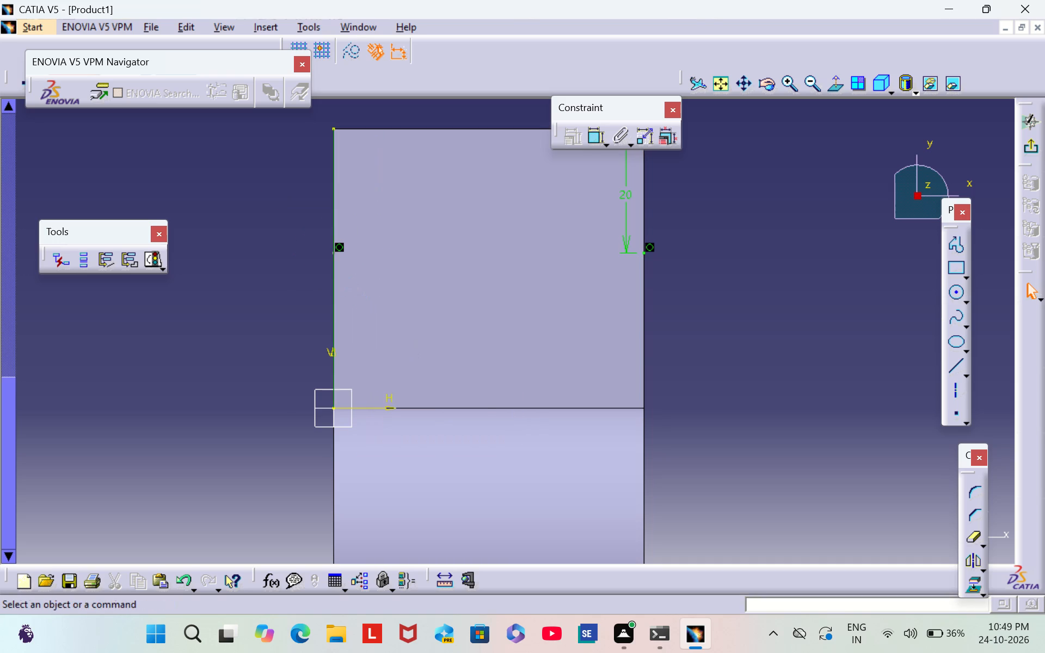
right_click(335, 267)
click(415, 475)
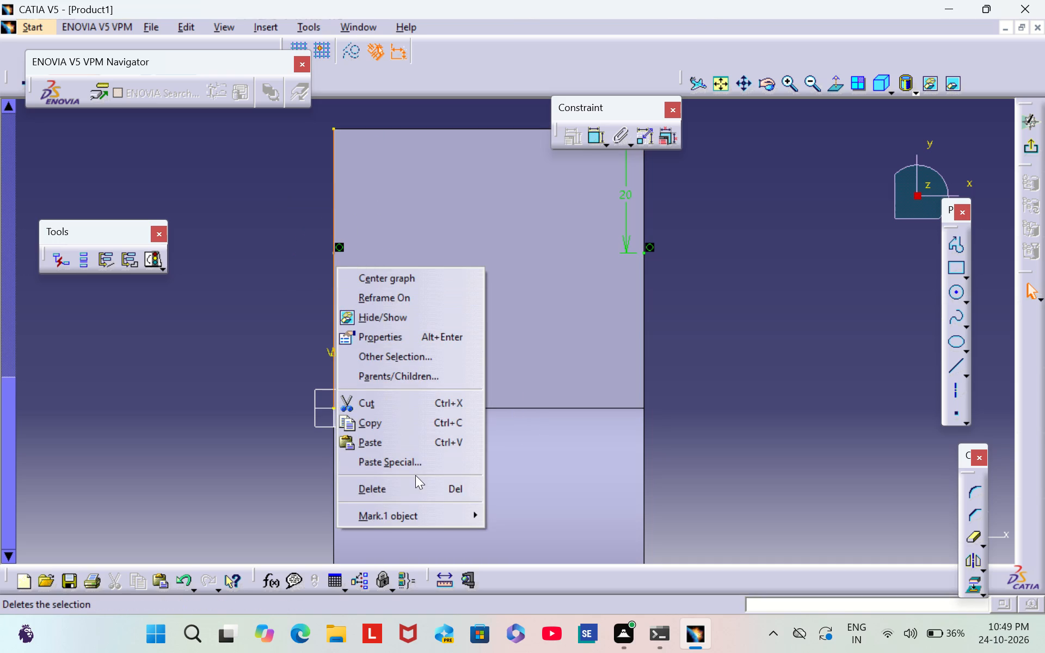
click(414, 480)
Delete the remaining 20 mm distance dimension, both centre-point constraints and the two leftover centre points to empty the sketch.
right_click(625, 198)
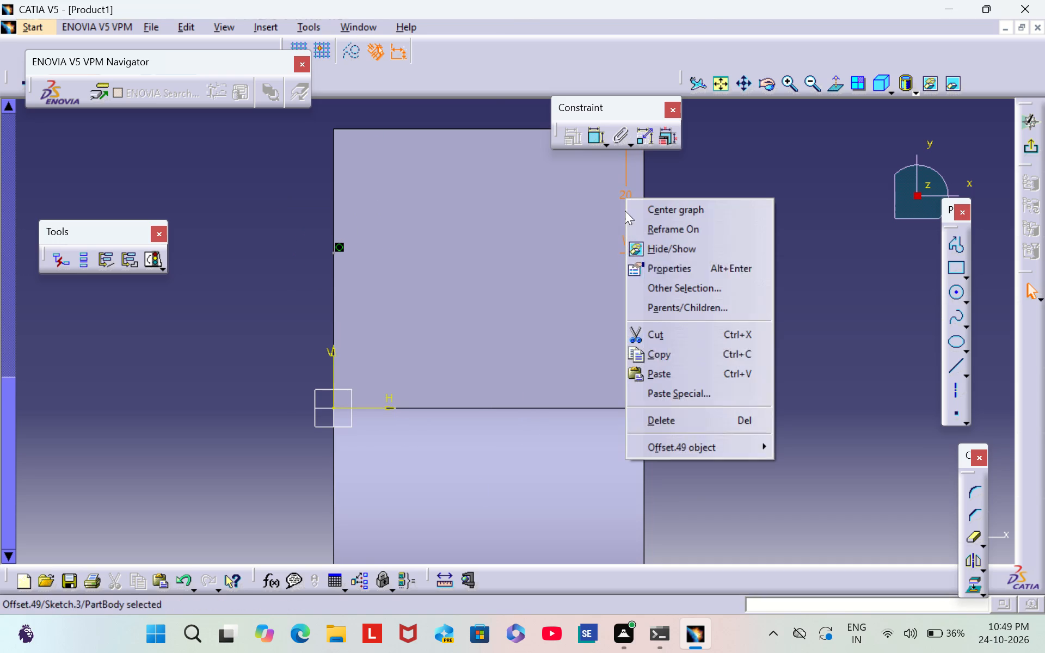
click(646, 424)
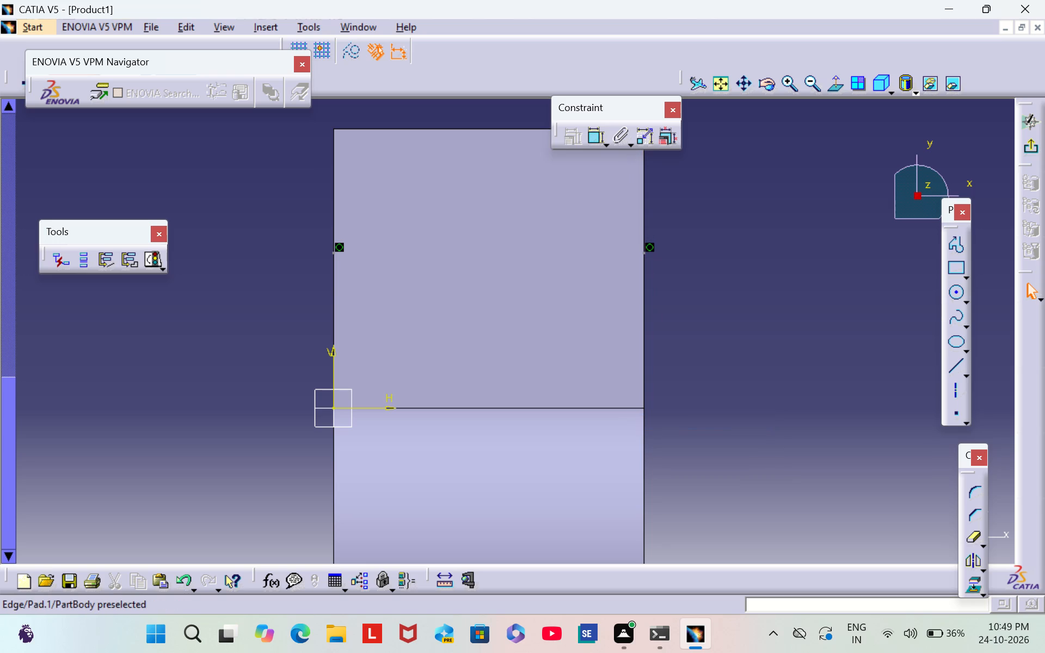
right_click(650, 245)
click(697, 445)
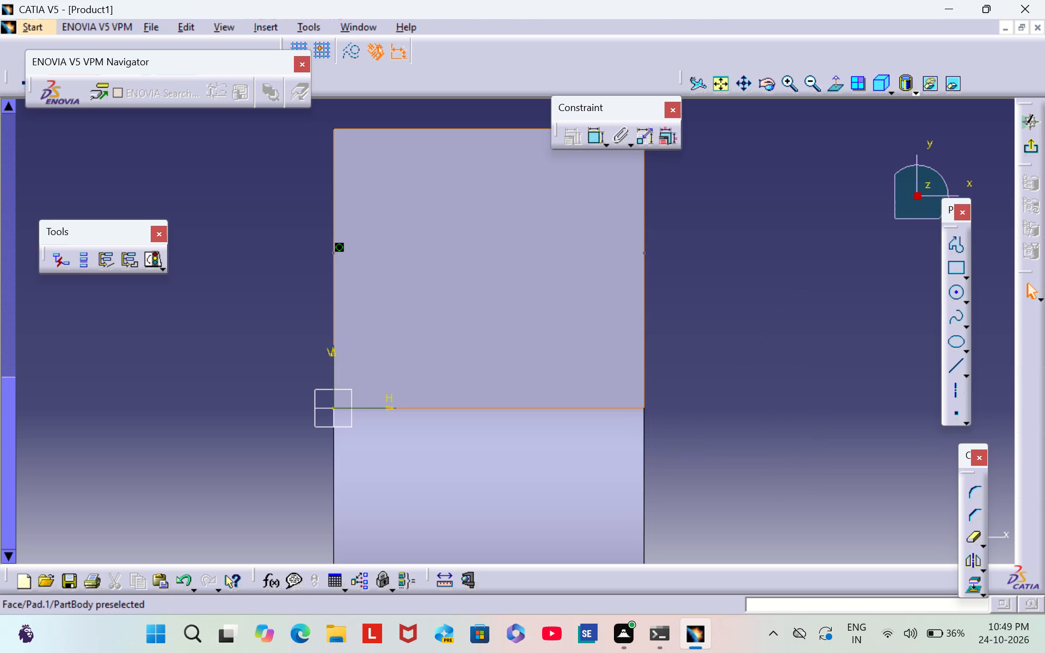
right_click(341, 244)
click(410, 443)
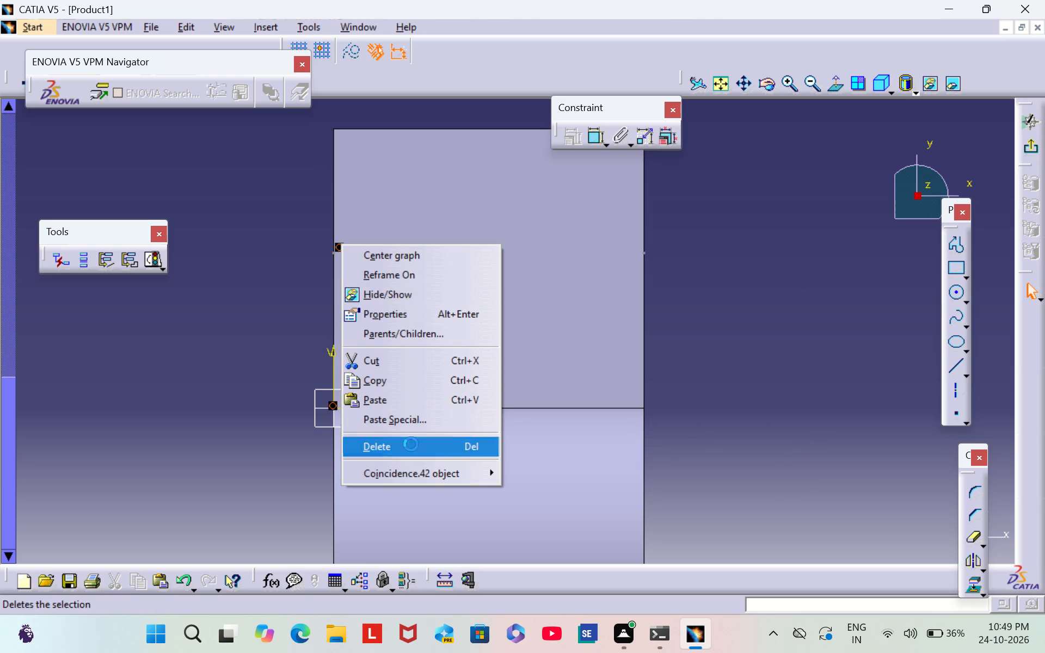
right_click(643, 255)
click(694, 472)
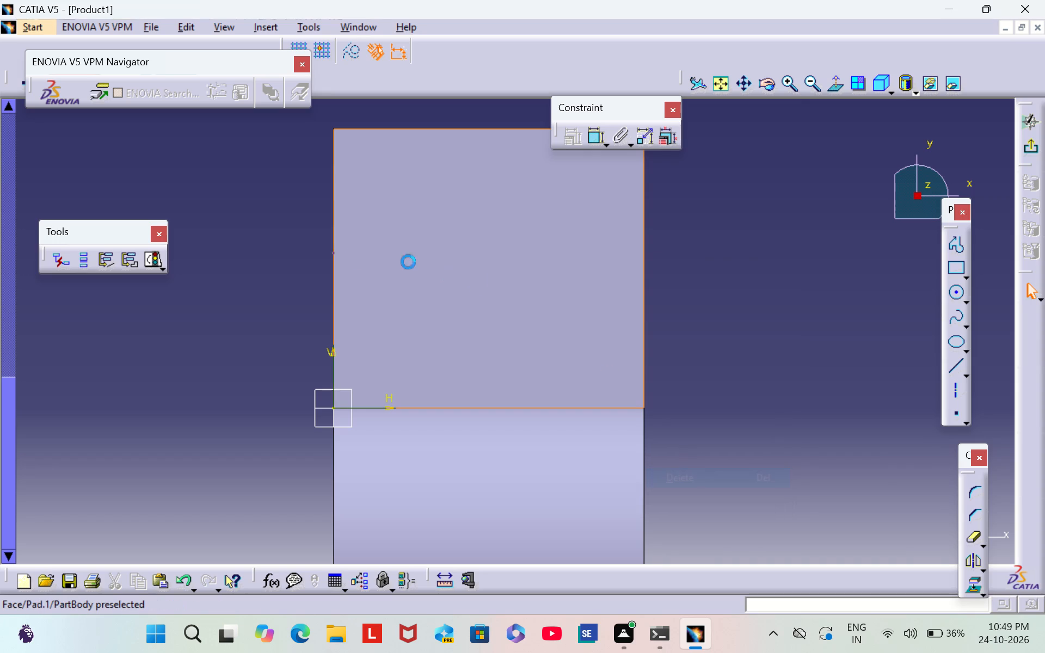
right_click(330, 250)
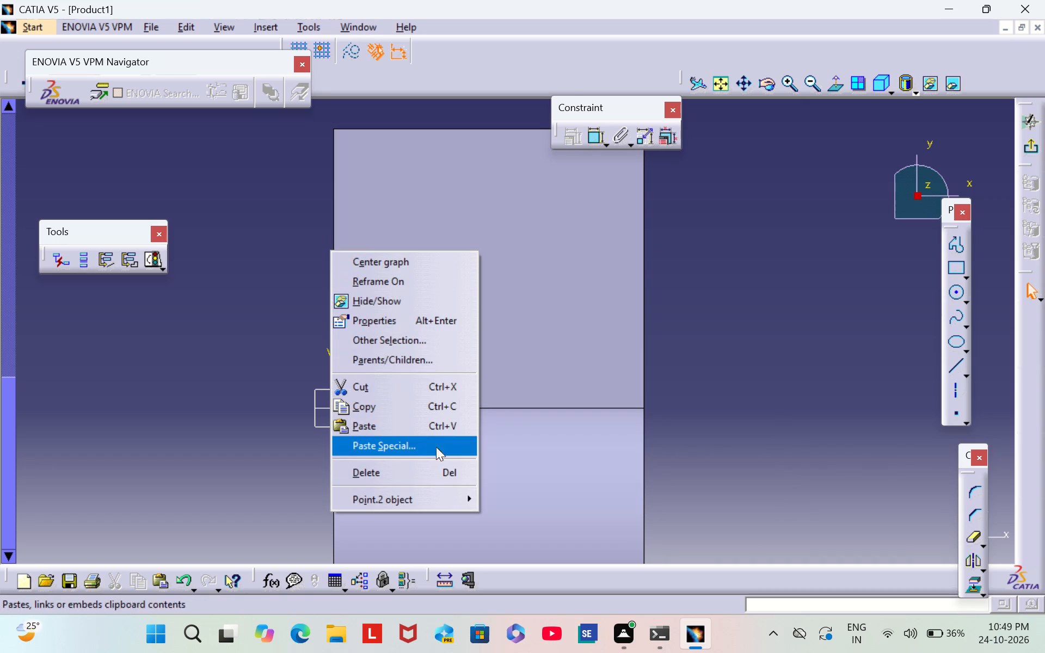
click(441, 467)
click(829, 273)
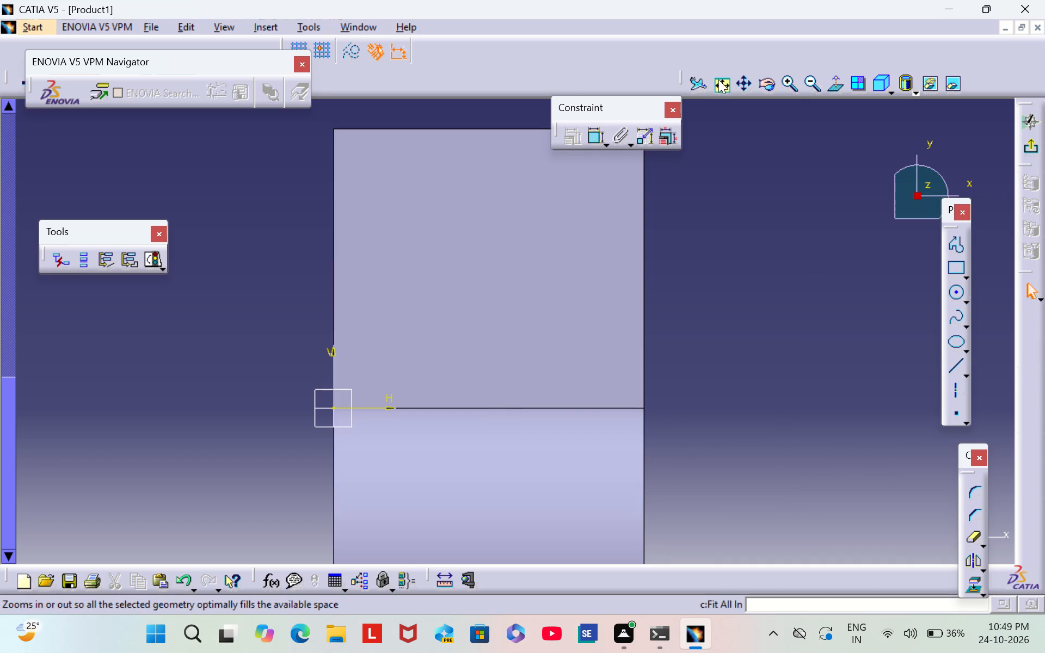
click(720, 77)
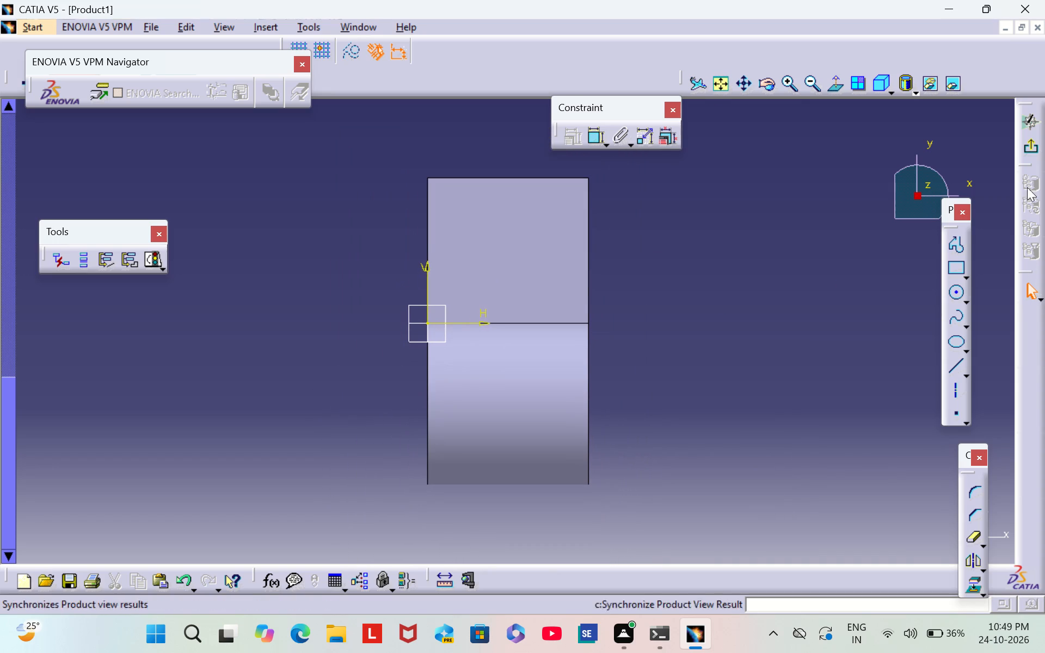
Exit the emptied lug sketch and delete the extra reference plane, Plane.1, offset from the origin planes.
click(1034, 152)
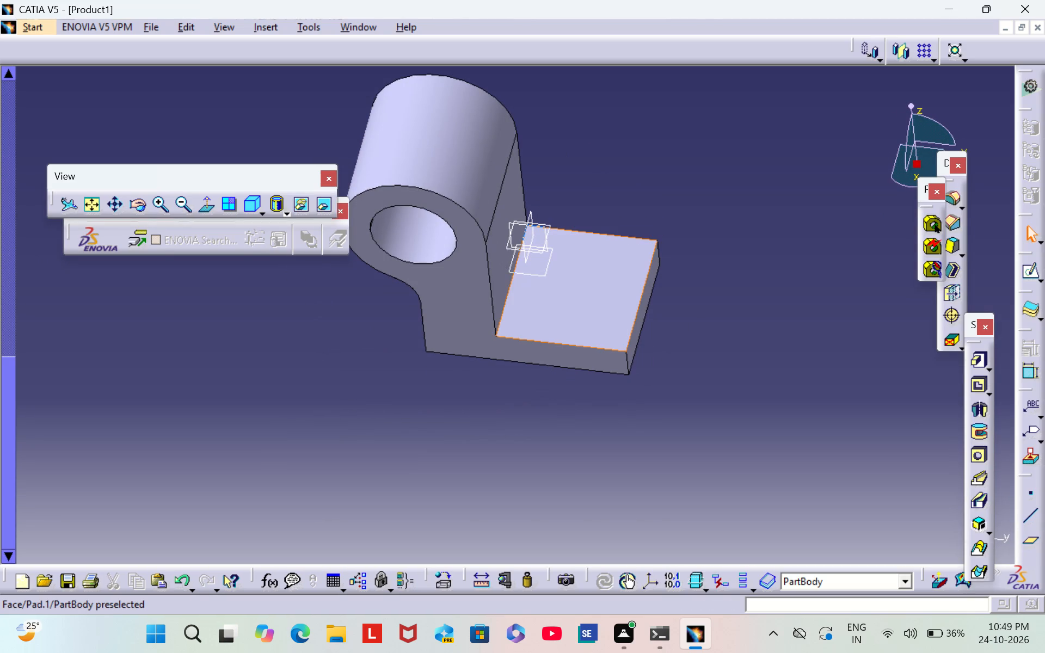
right_click(548, 266)
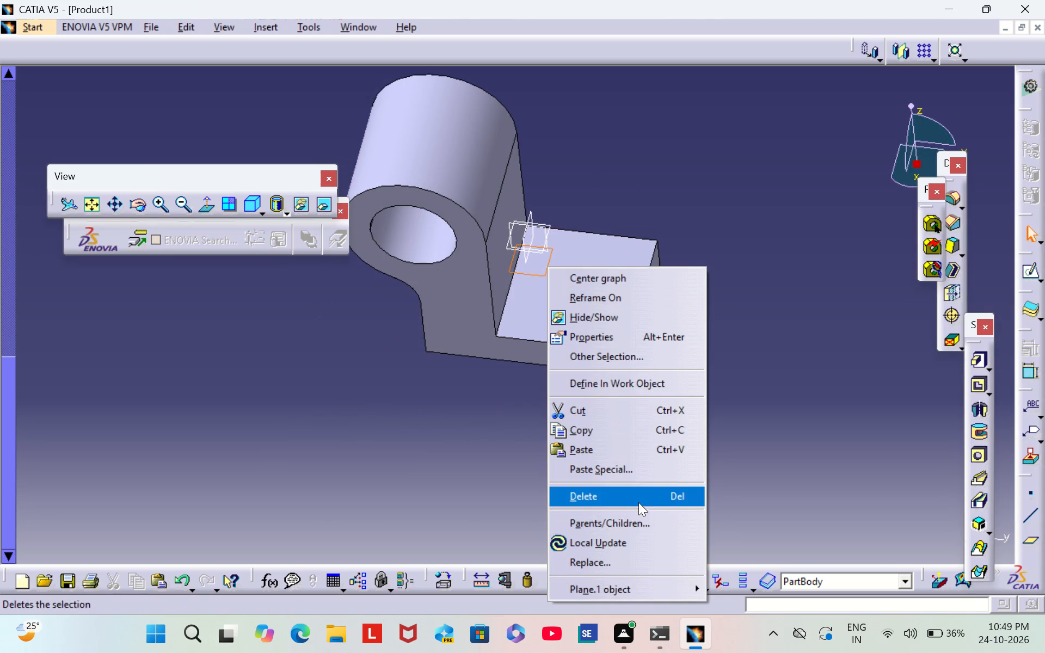
click(638, 501)
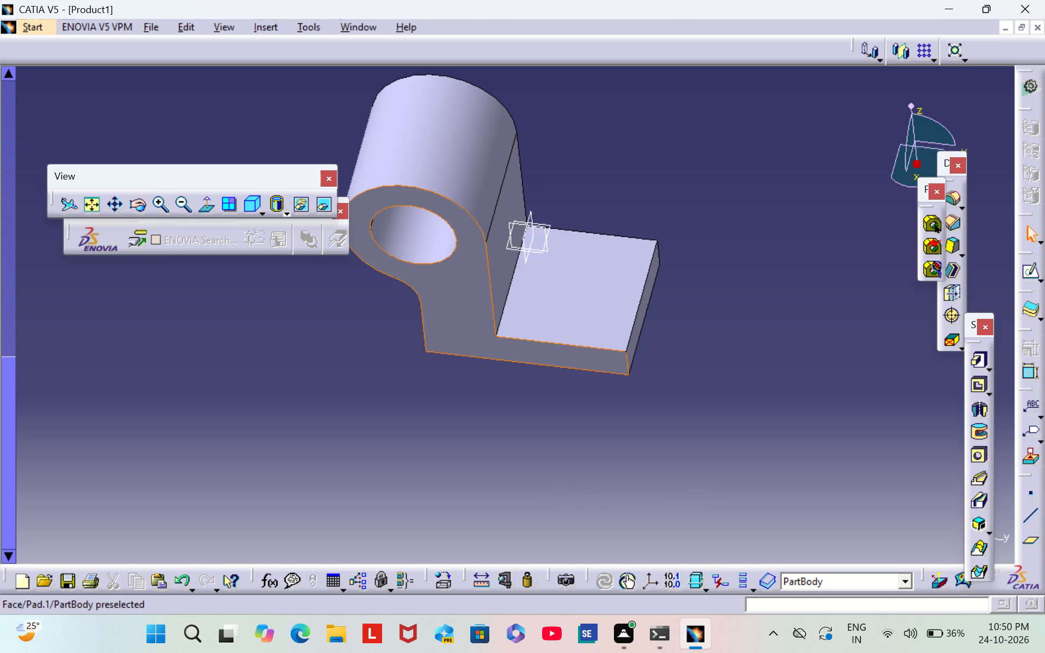
Sketch two circles of about 16 mm radius on the base plate's upper face, one centred on the V axis, one on the opposite side edge.
click(603, 336)
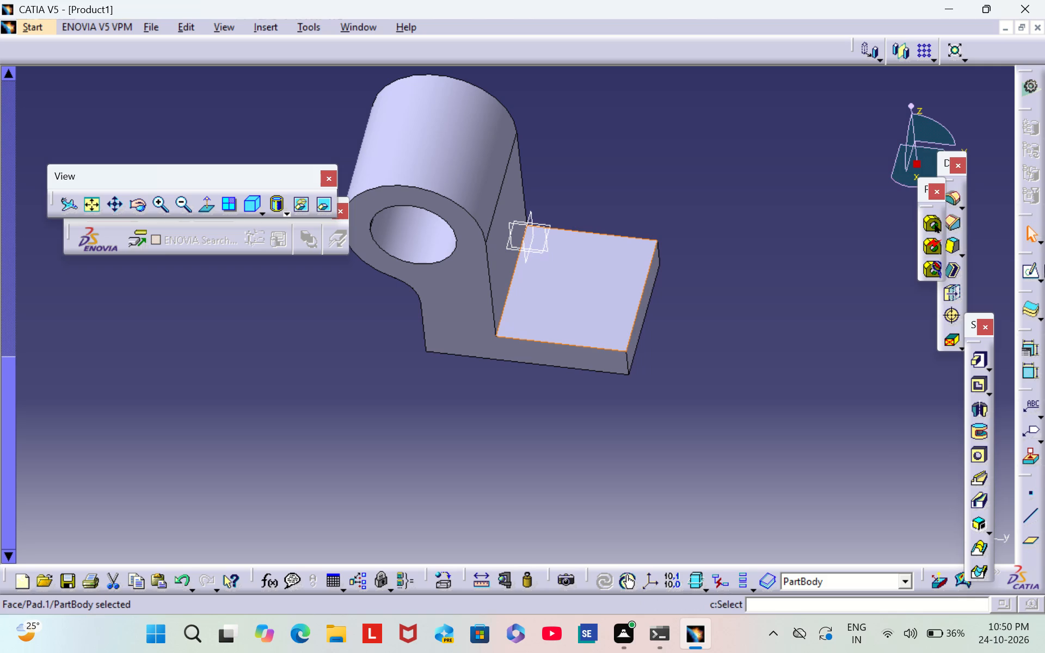
click(1031, 273)
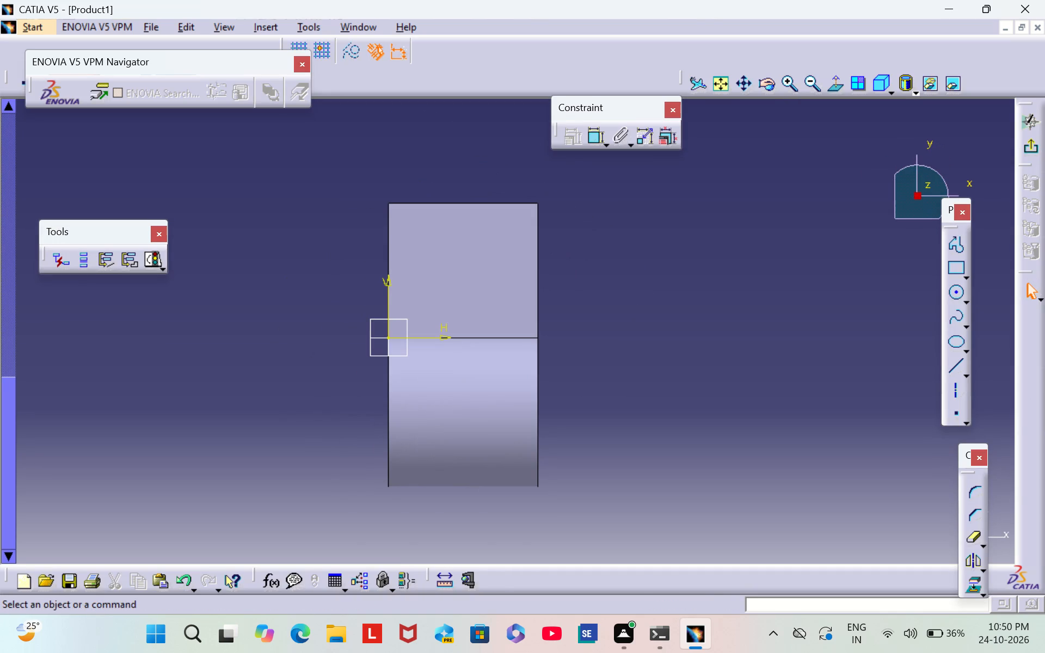
click(955, 294)
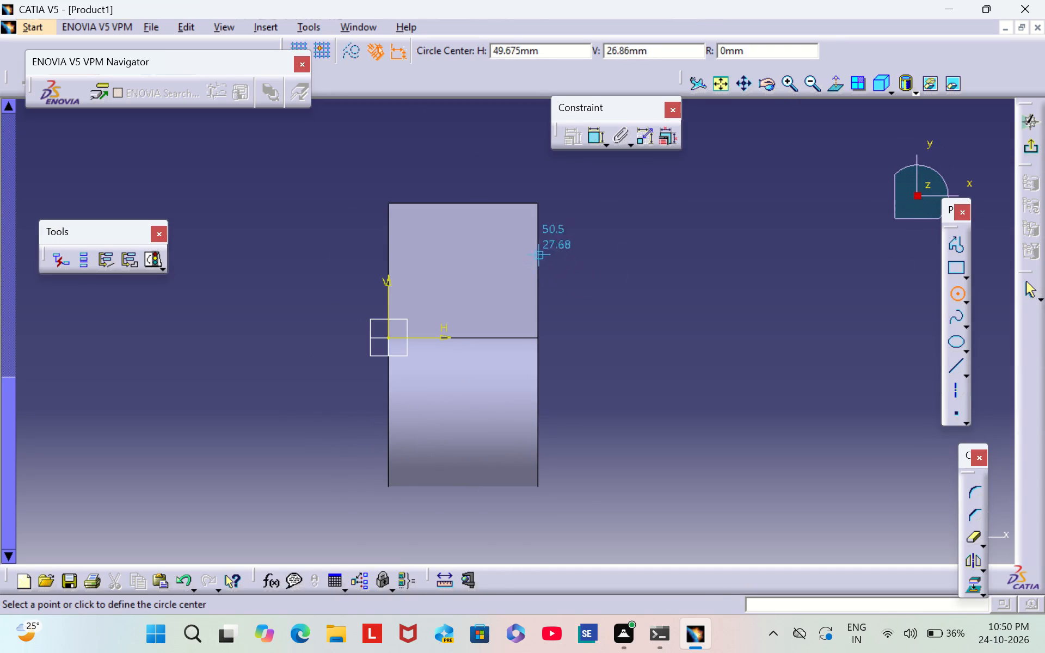
click(537, 257)
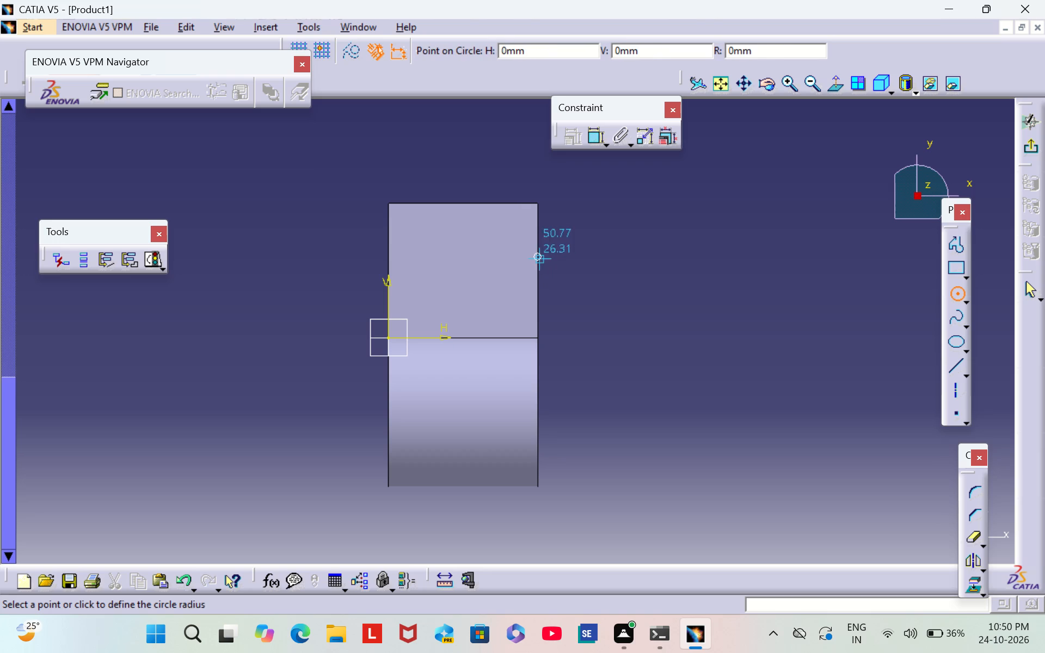
click(567, 292)
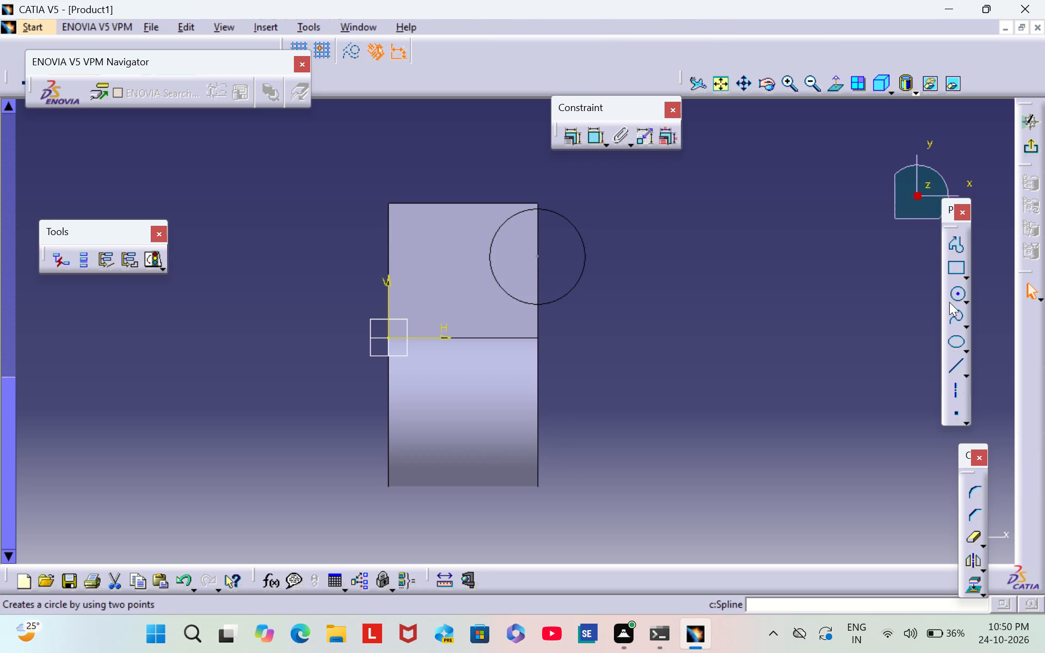
click(952, 297)
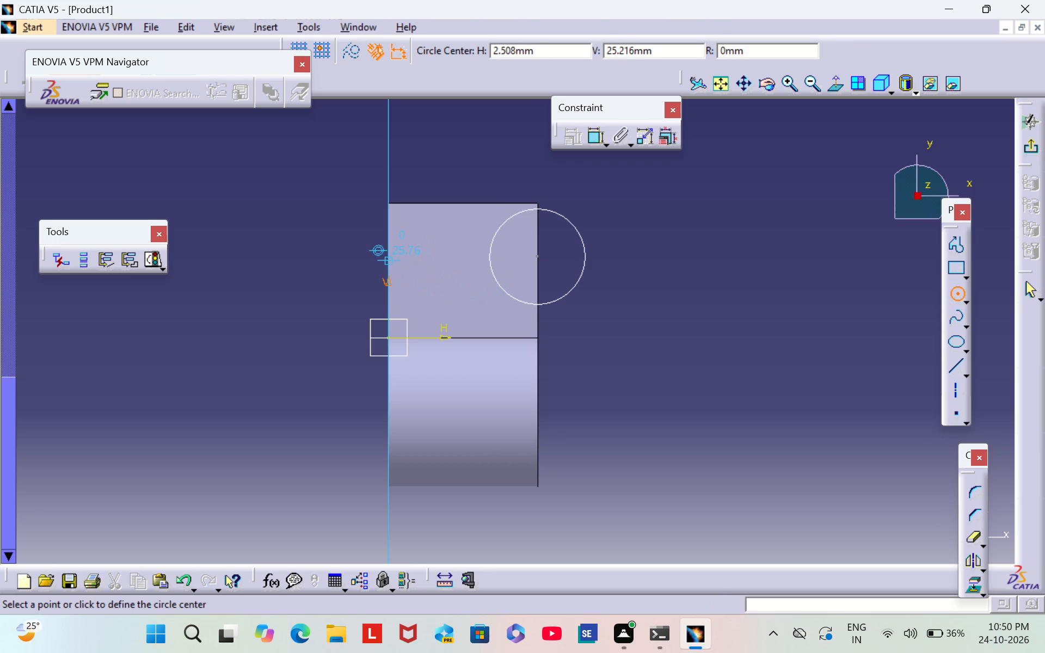
click(388, 255)
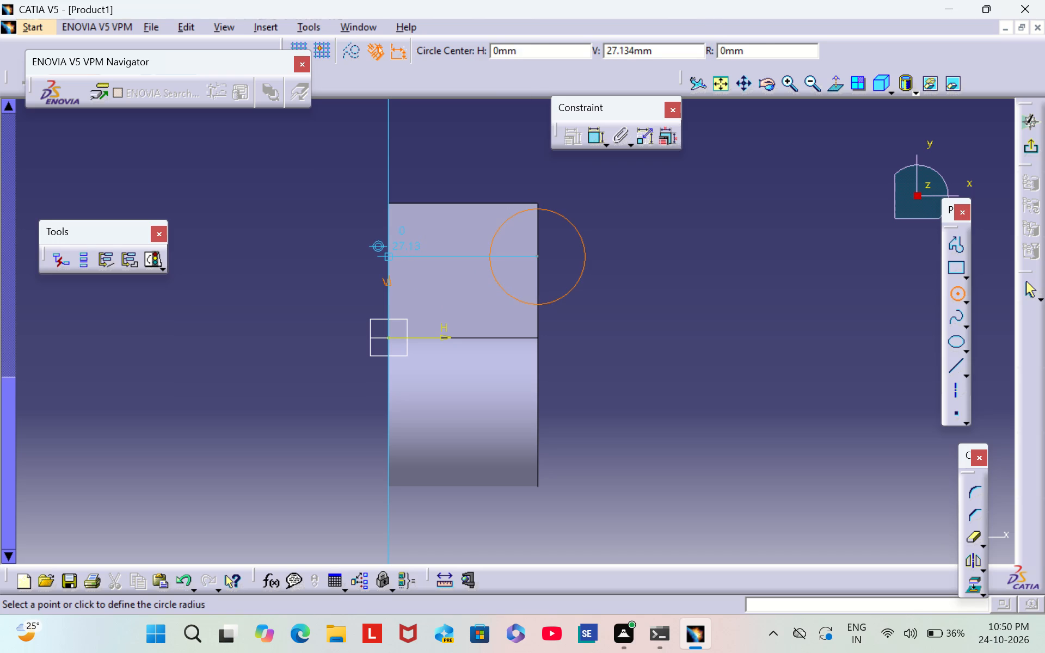
click(426, 281)
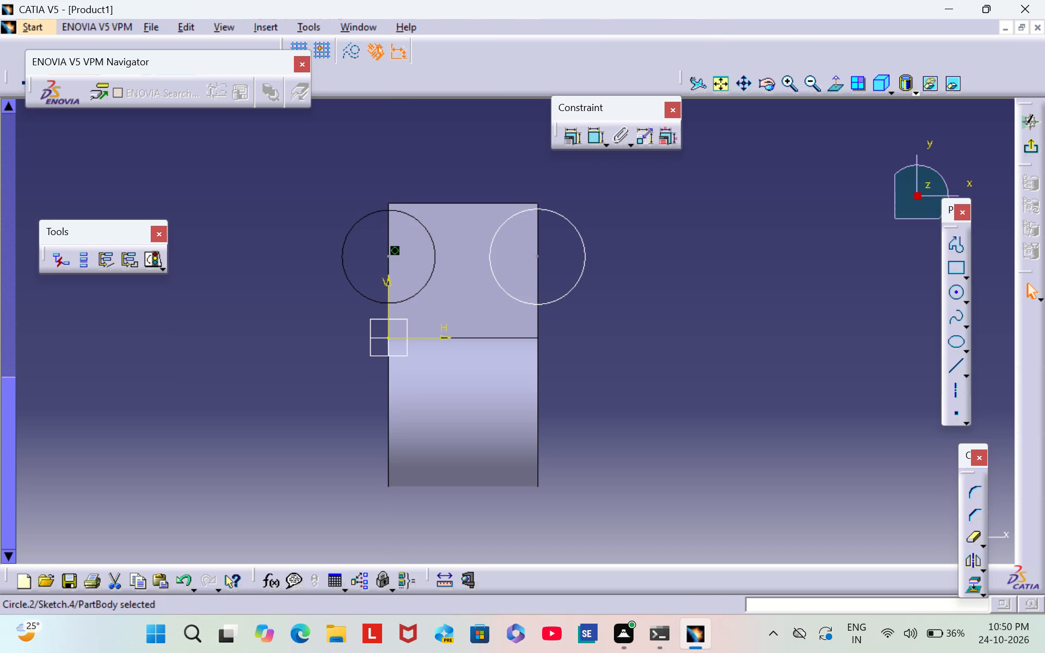
click(763, 278)
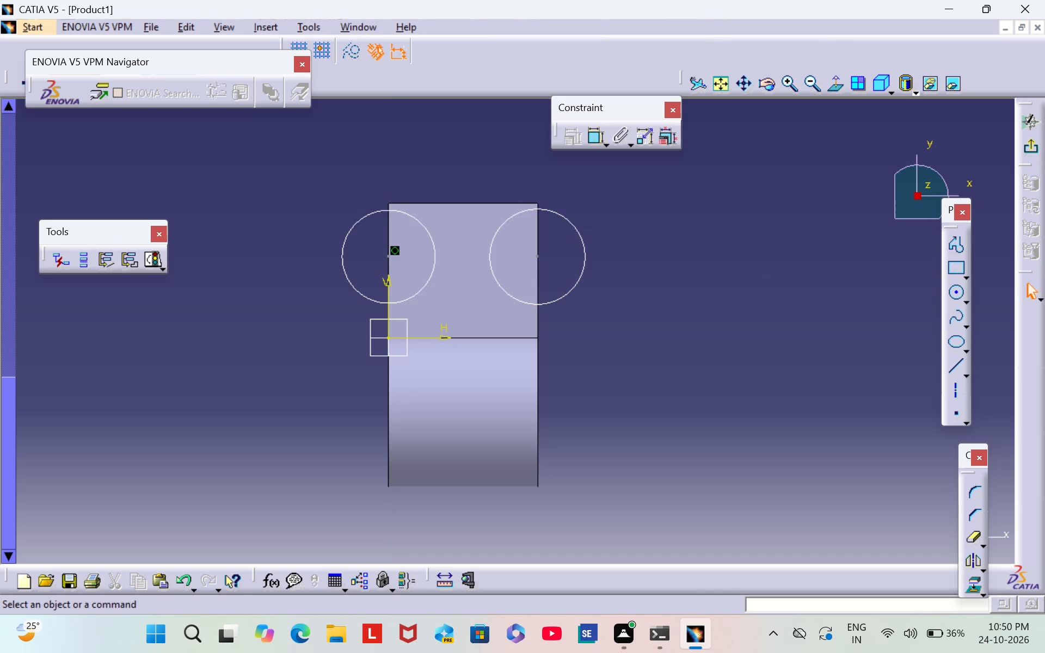
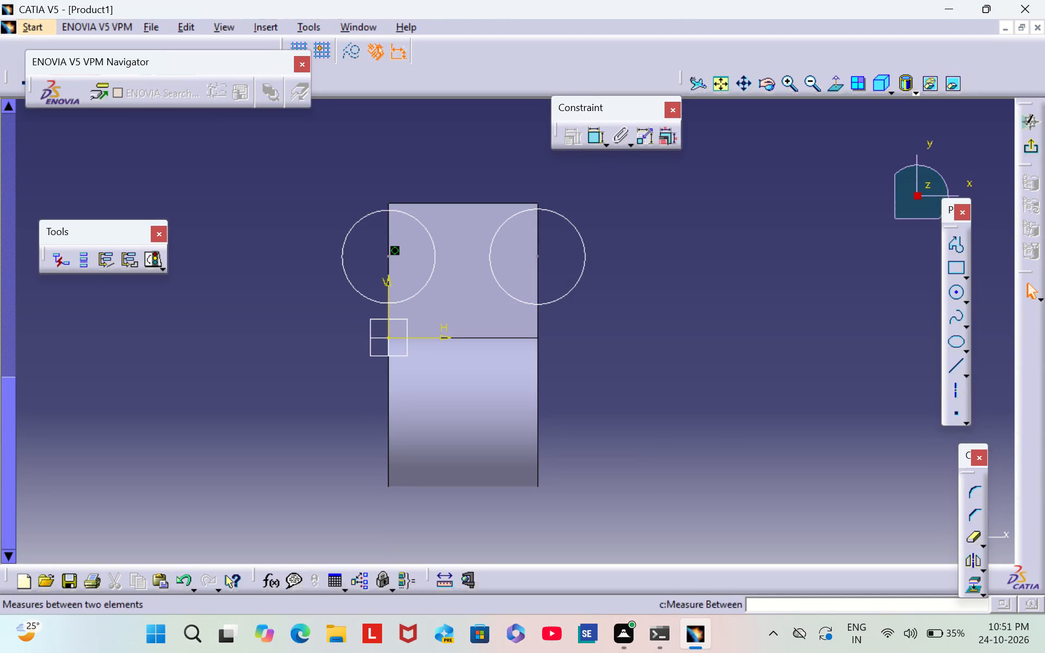
Dimension the circle on the plate's side edge opposite the V axis with a diameter of 40 mm.
click(594, 137)
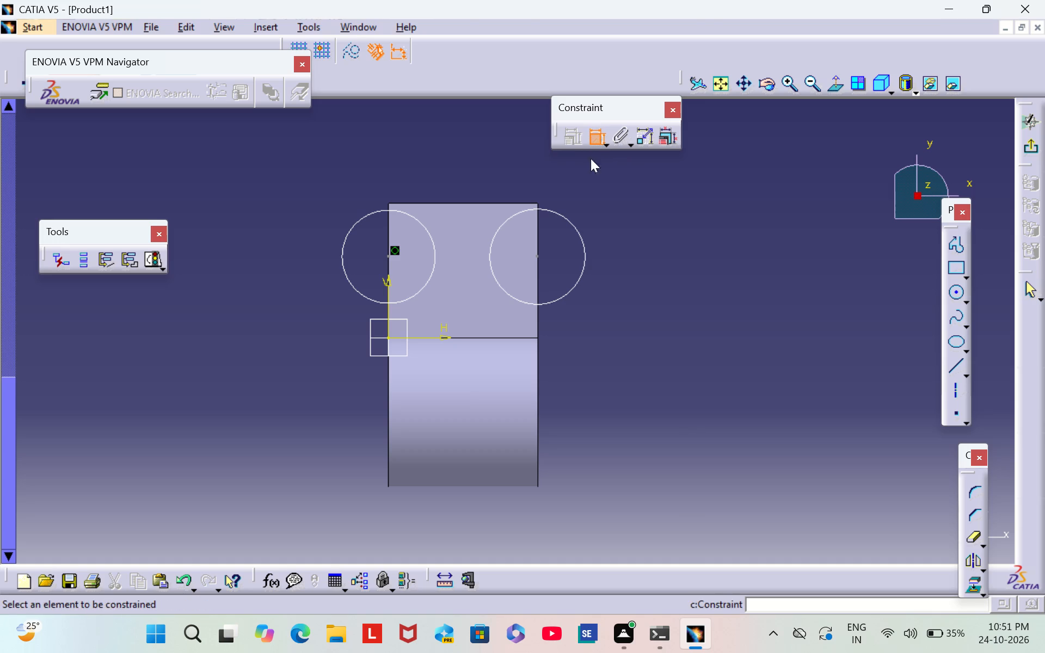
click(584, 255)
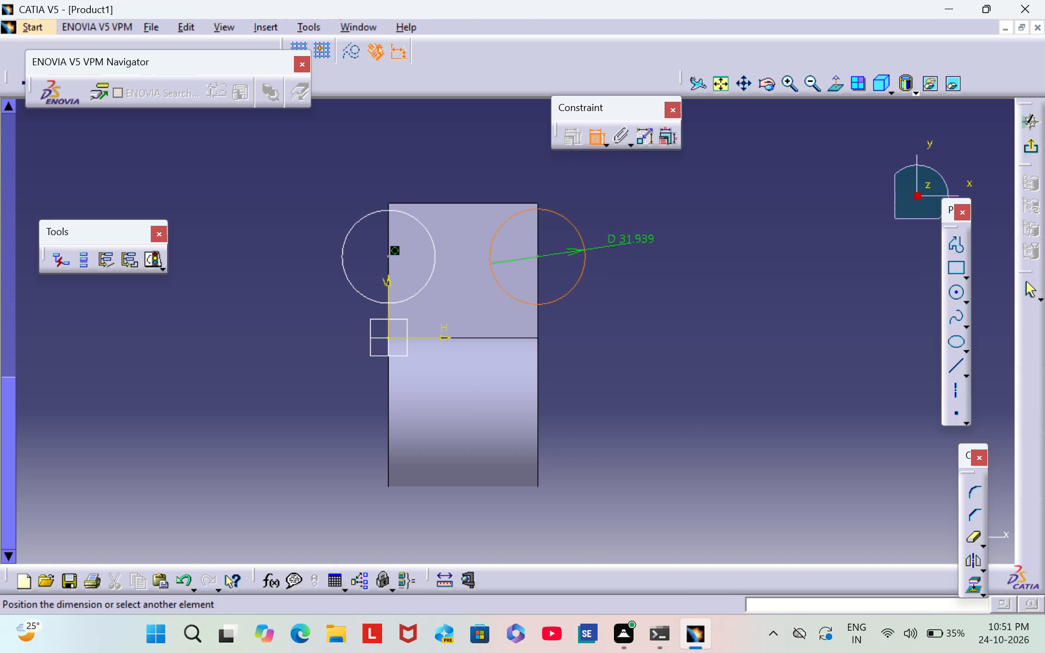
click(641, 260)
double_click(645, 253)
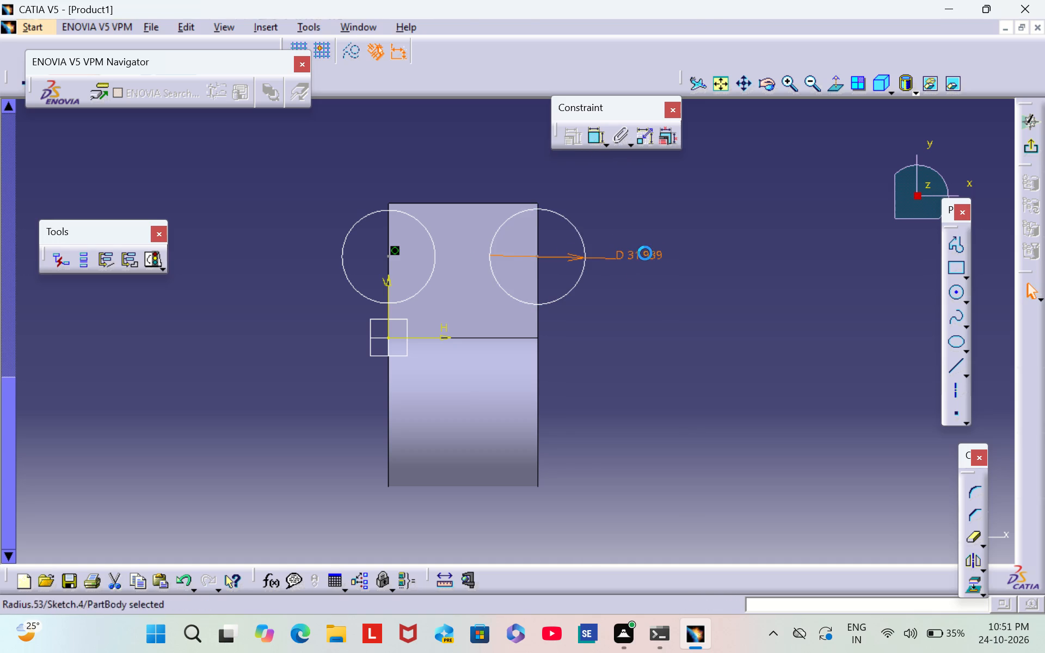
key(BackSpace)
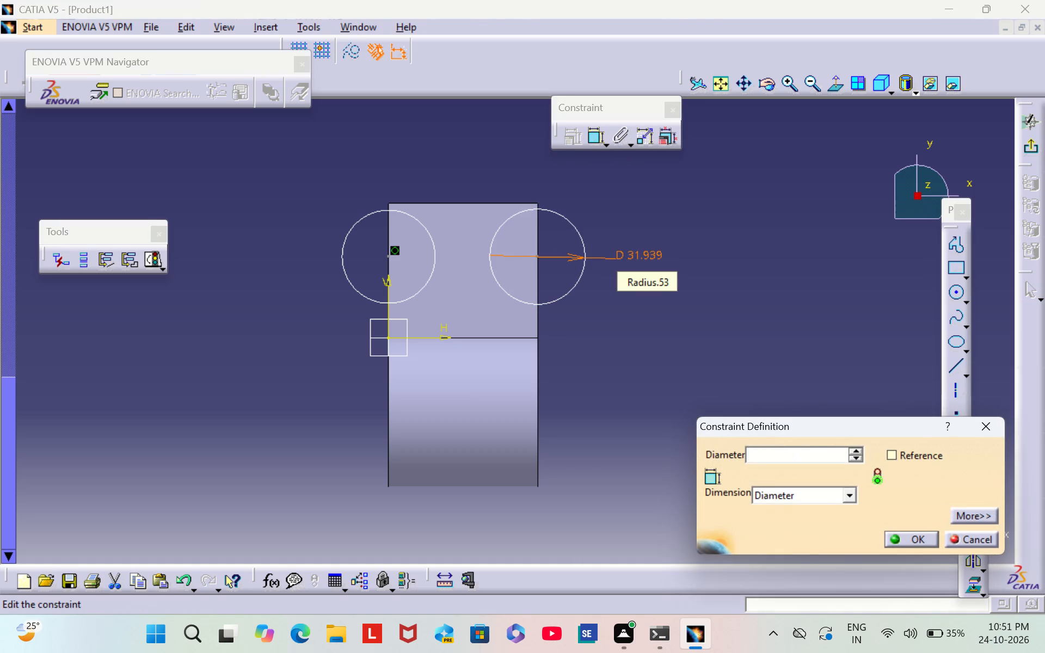
text(40)
key(Return)
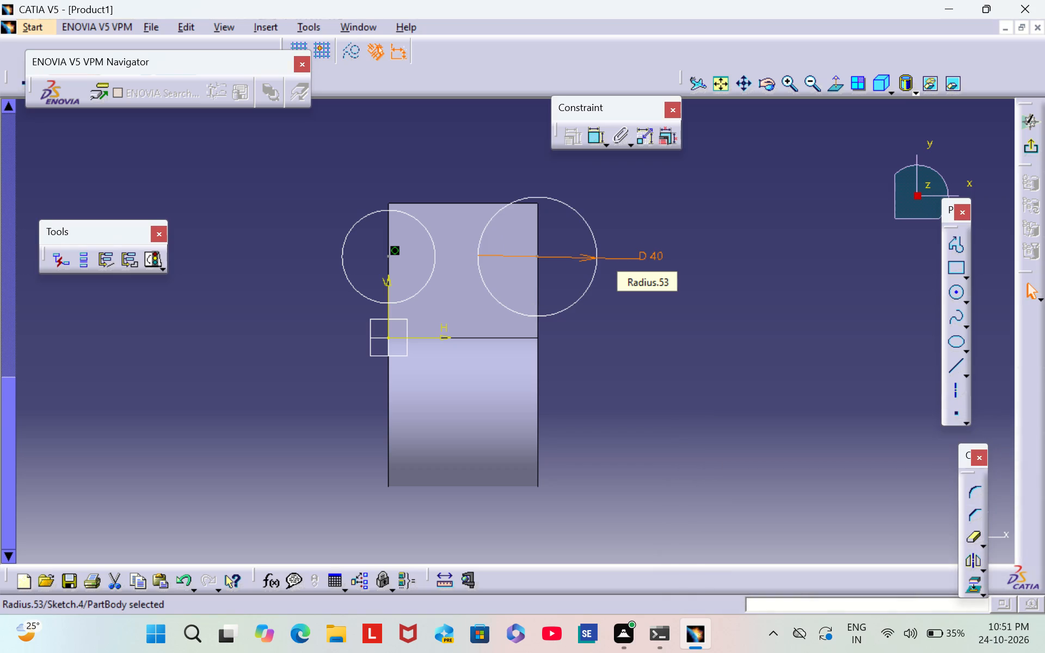
click(640, 358)
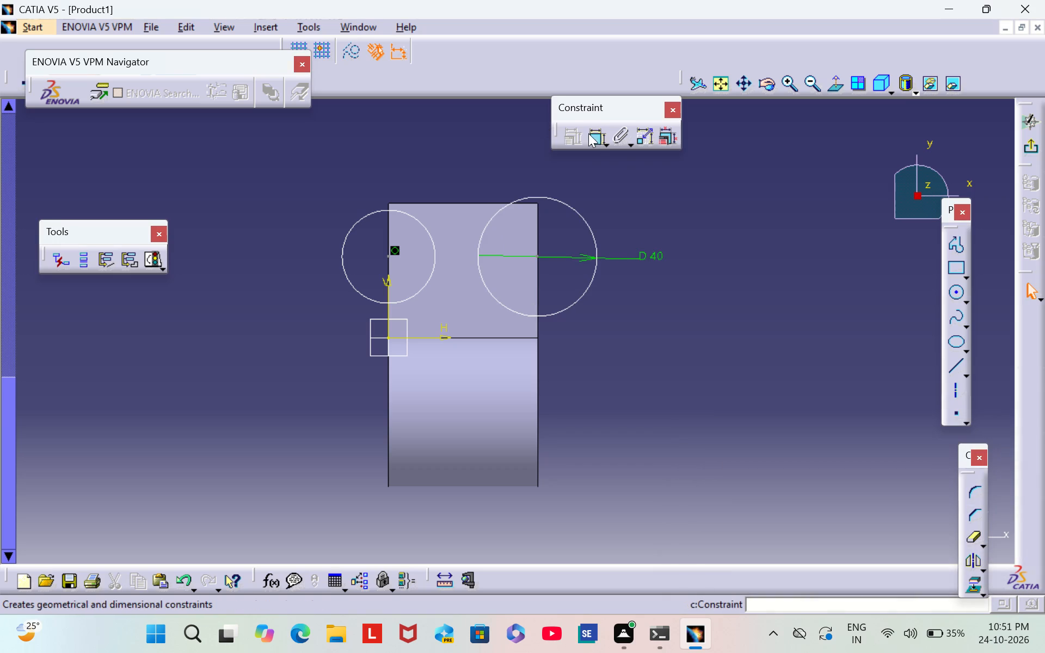
Dimension the circle centred on the V axis with a diameter of 40 mm.
click(591, 138)
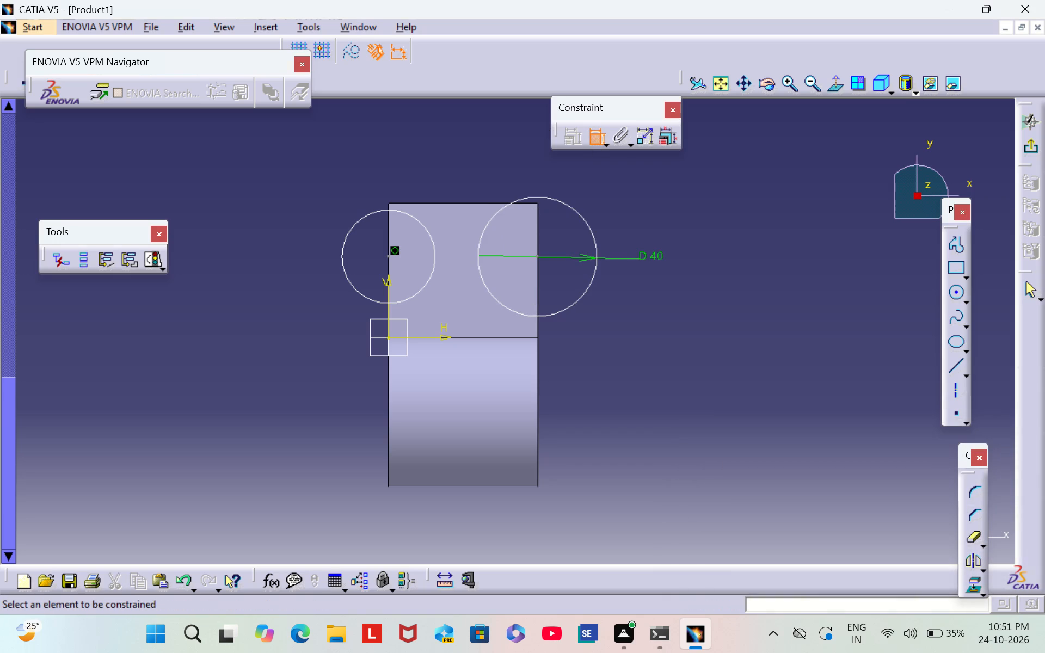
click(363, 217)
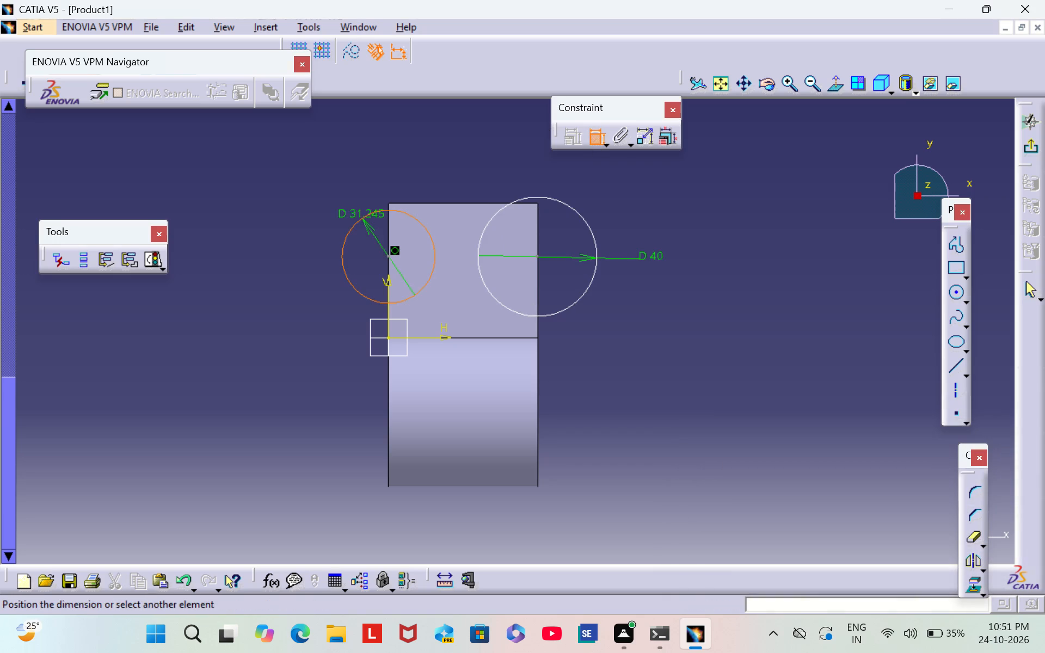
click(290, 219)
double_click(290, 214)
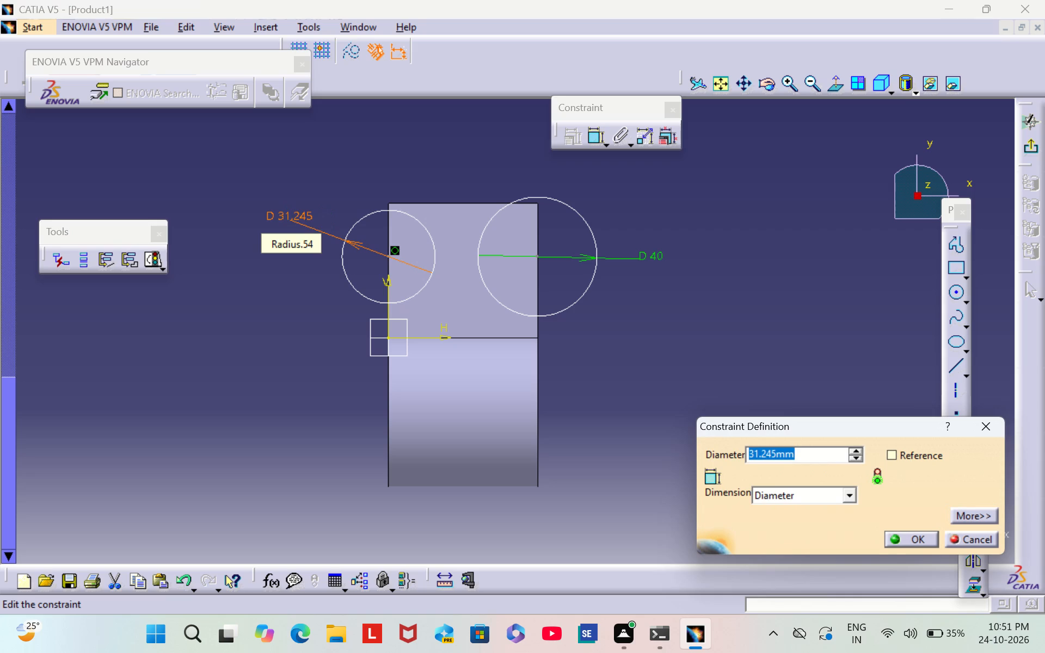
key(BackSpace)
text(40)
key(Return)
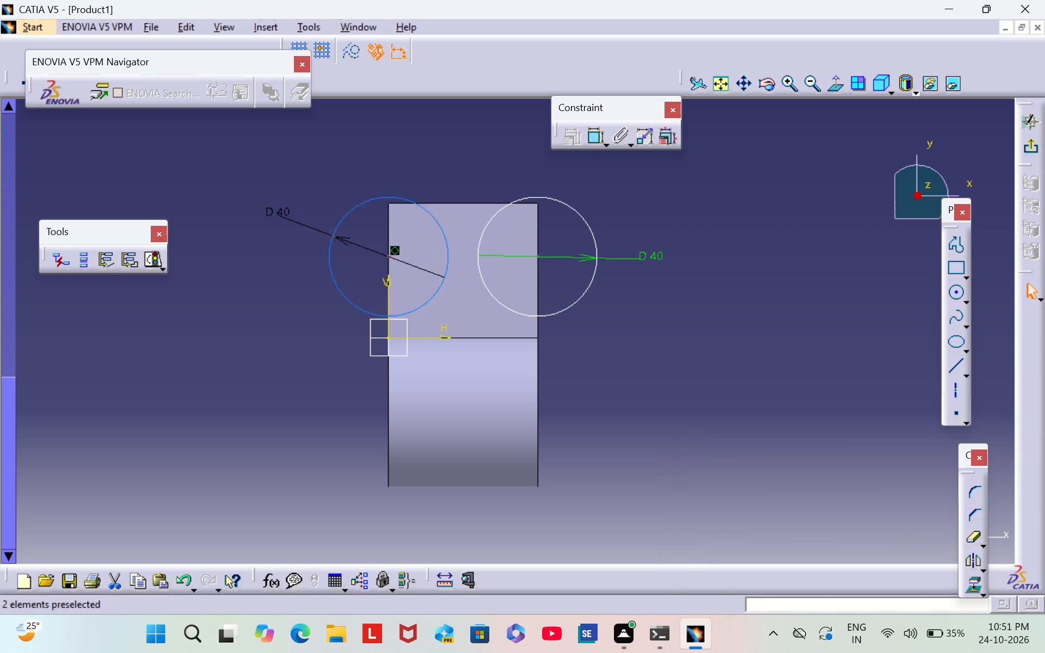
click(467, 181)
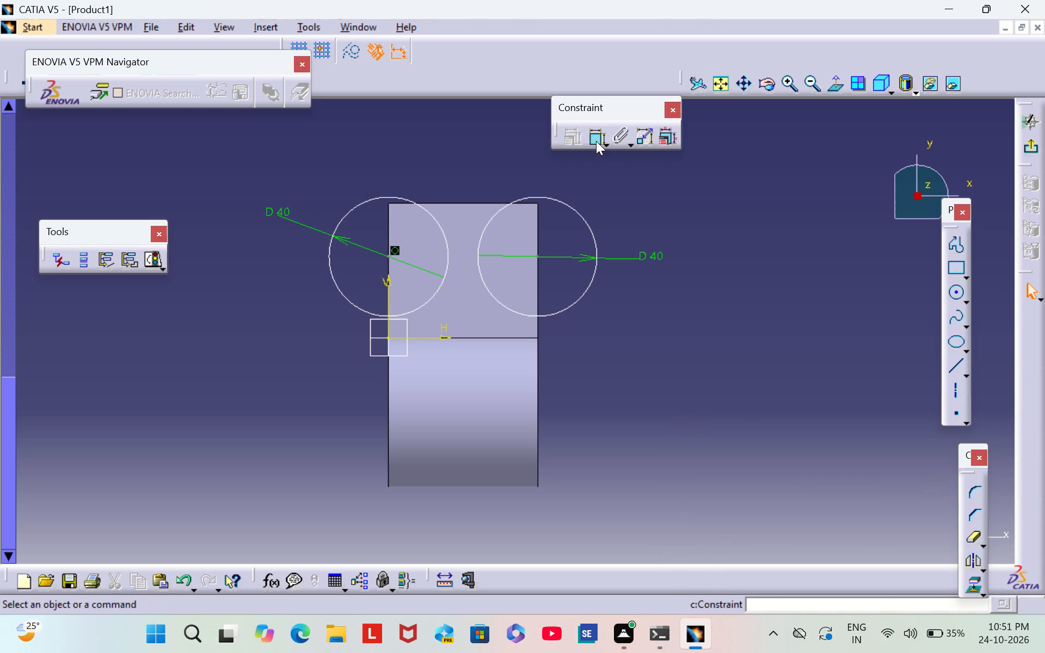
Constrain the centre of the circle opposite the V axis to 20 mm from the plate's end edge parallel to H.
double_click(596, 141)
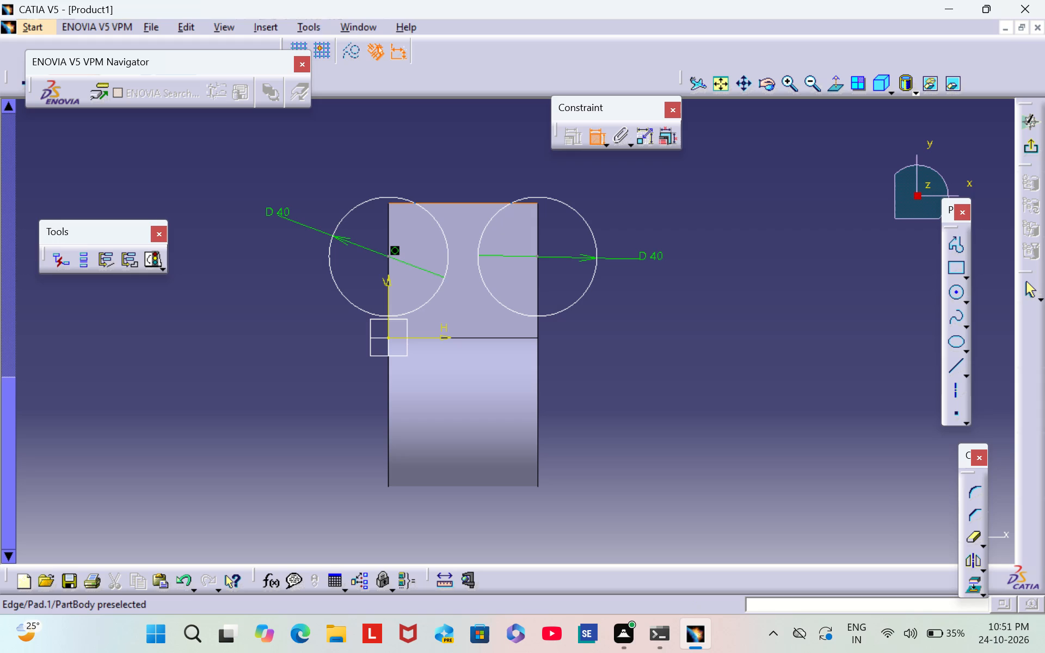
click(531, 203)
click(538, 255)
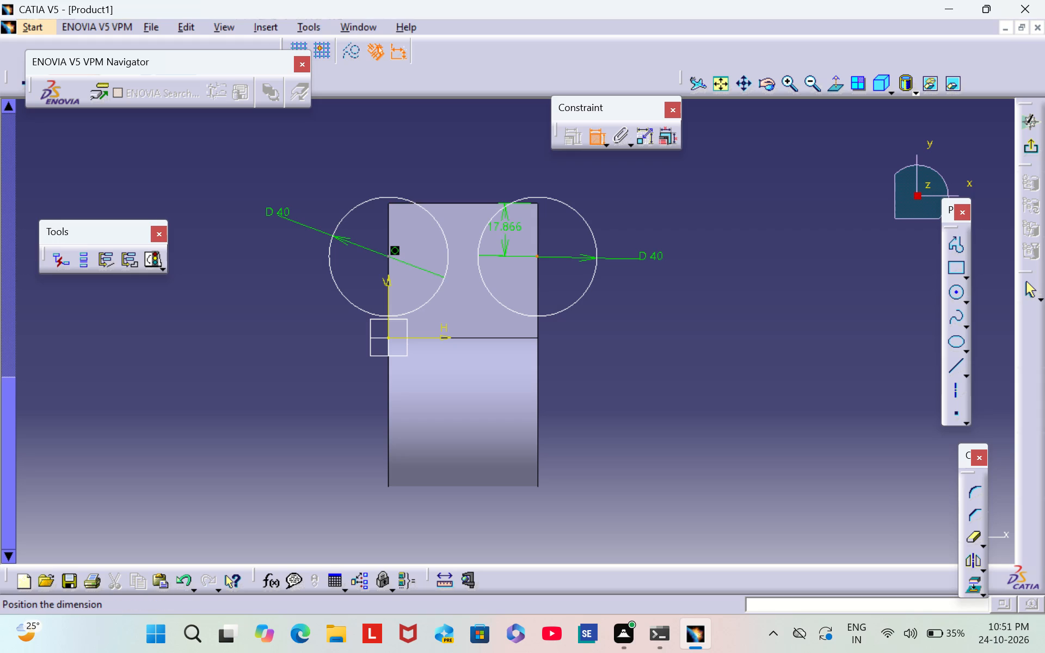
click(665, 223)
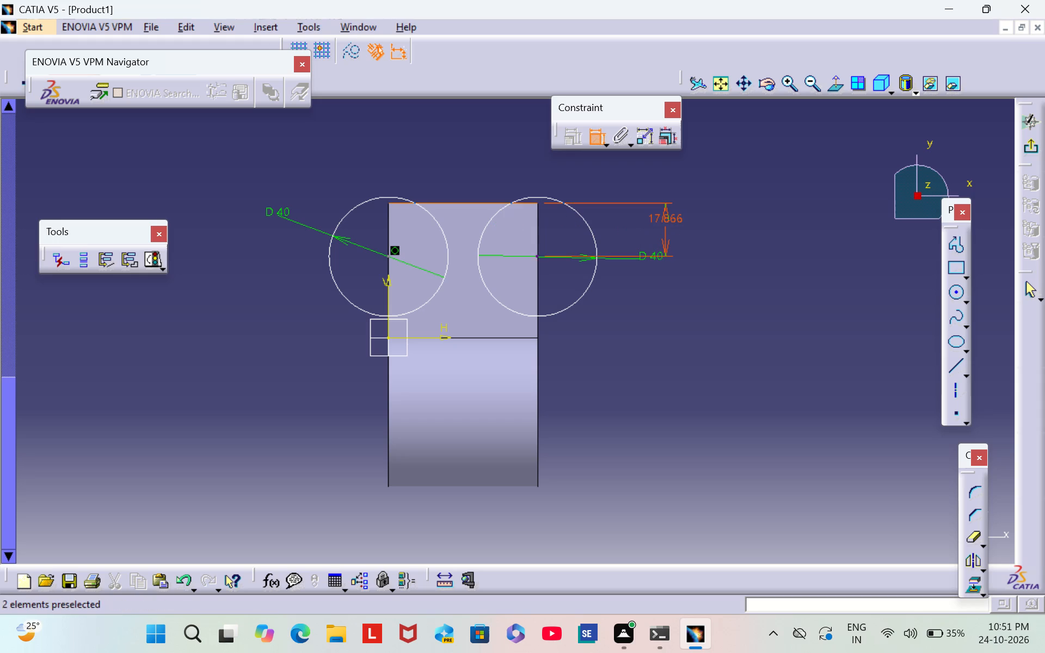
double_click(672, 219)
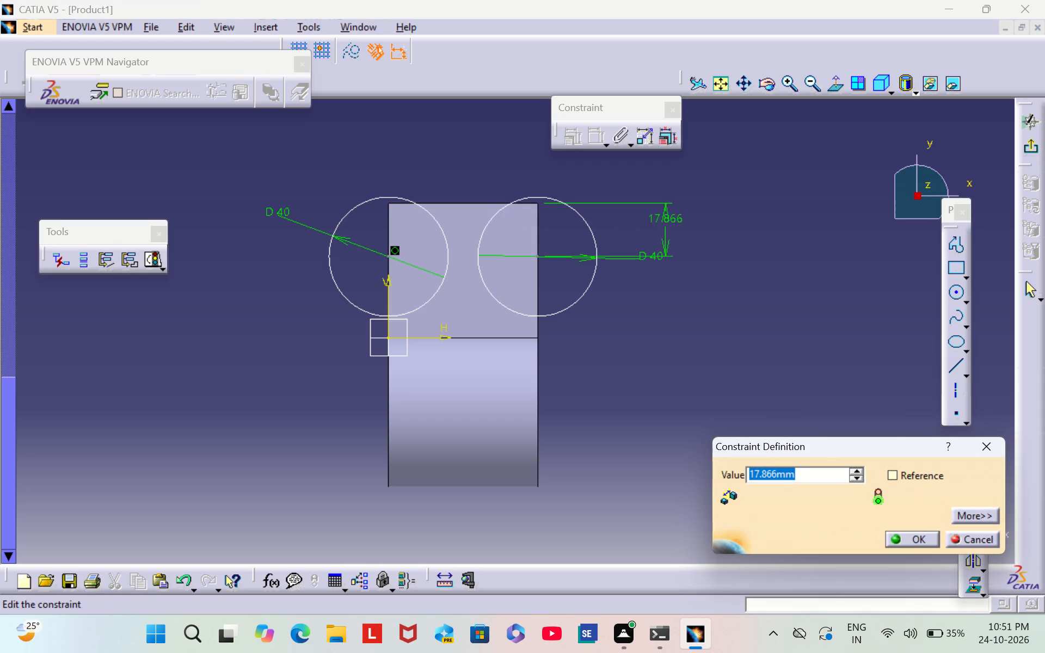
key(BackSpace)
key(2)
key(0)
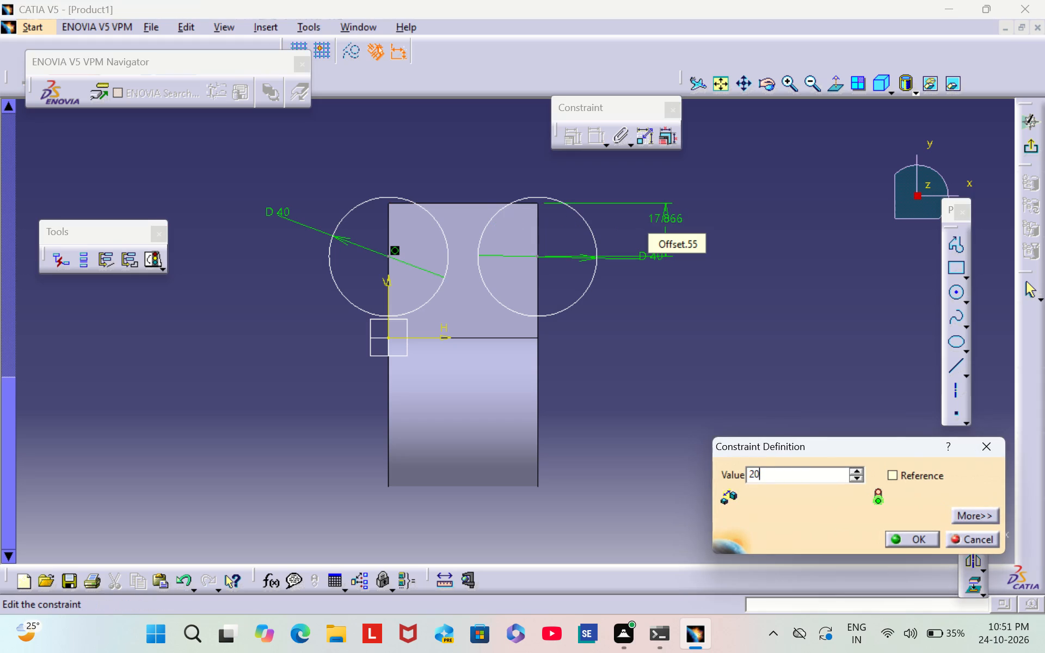
key(Return)
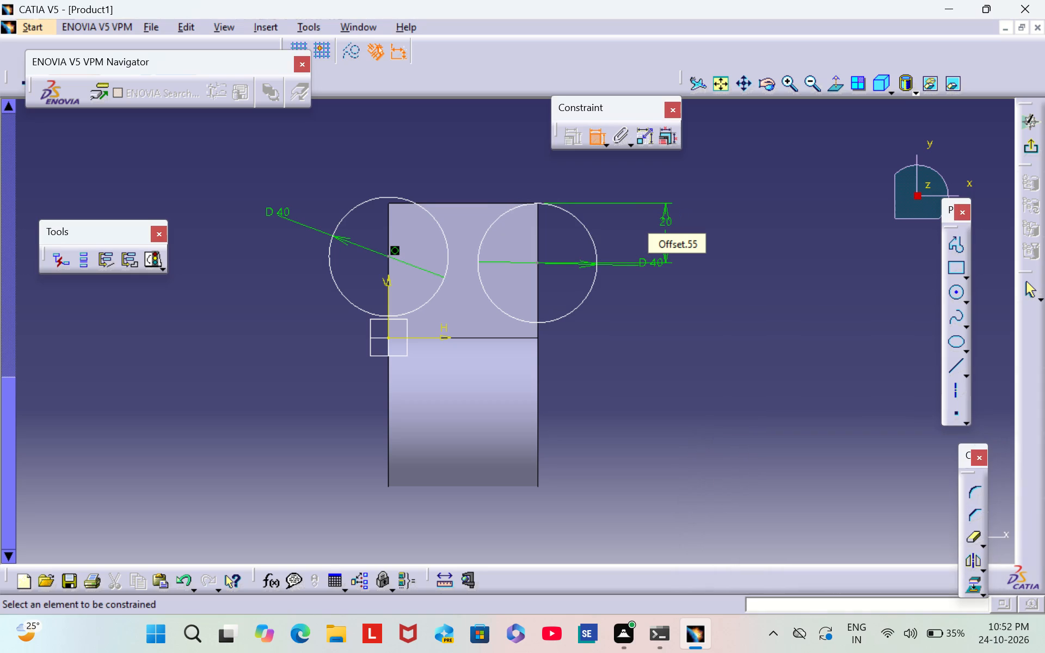
click(681, 335)
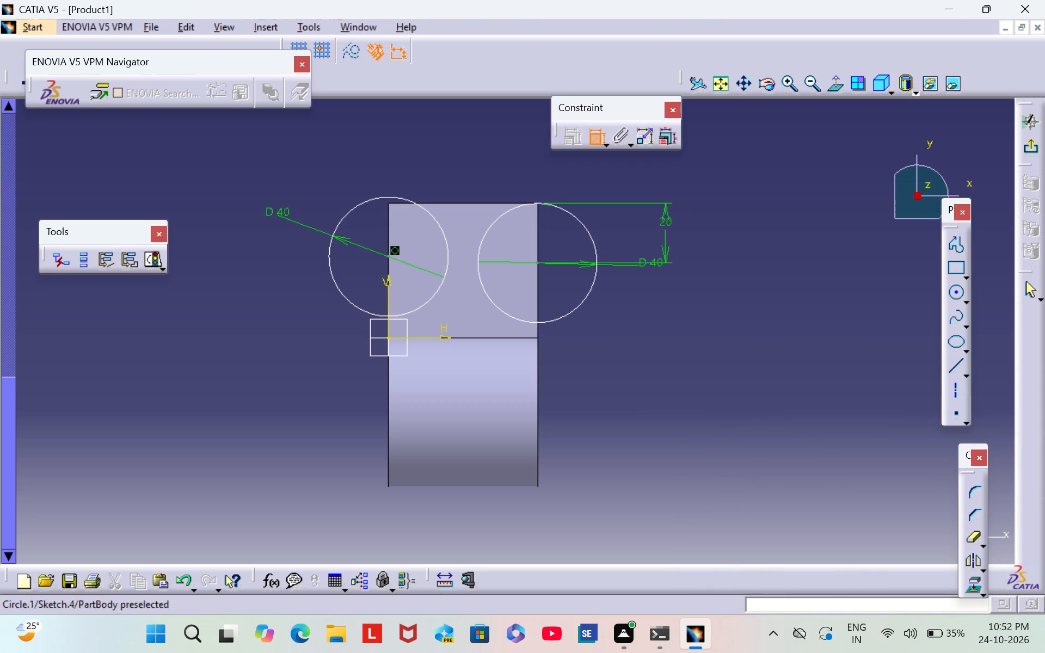
Delete the 20 mm distance dimension between the plate's end edge and the circle centre.
right_click(666, 219)
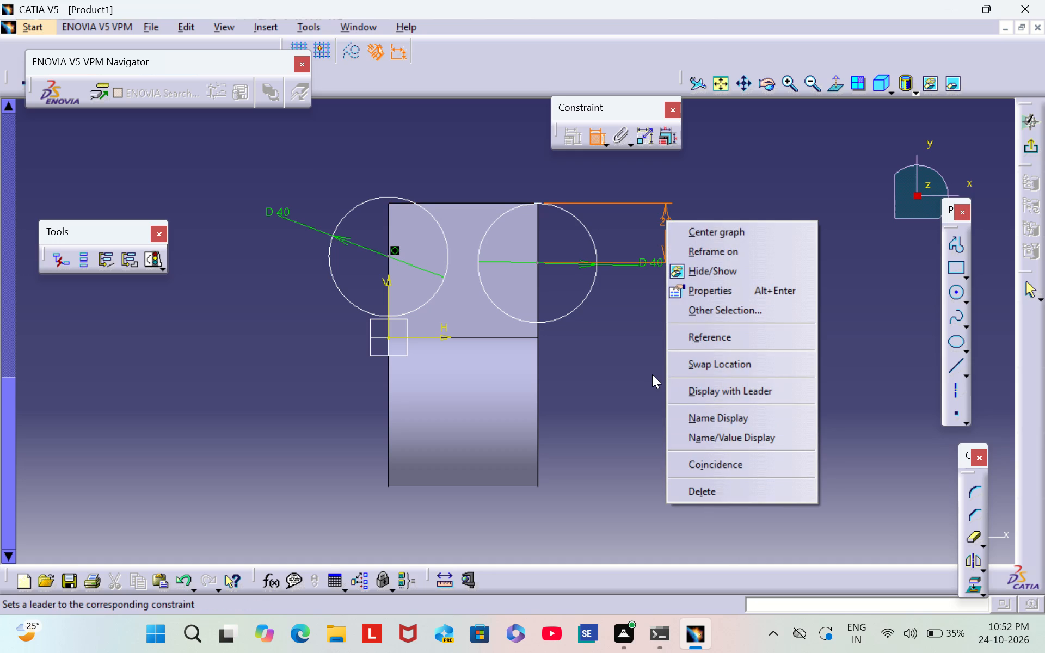
click(736, 486)
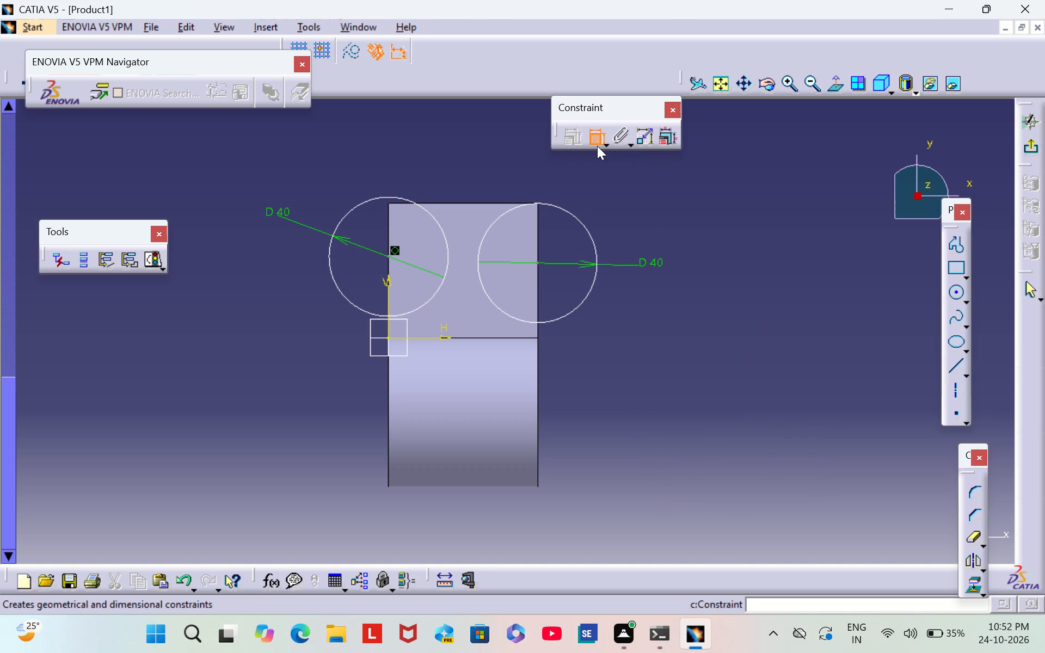
Dimension the distance between the two circle centres and set it to 50 mm.
click(389, 255)
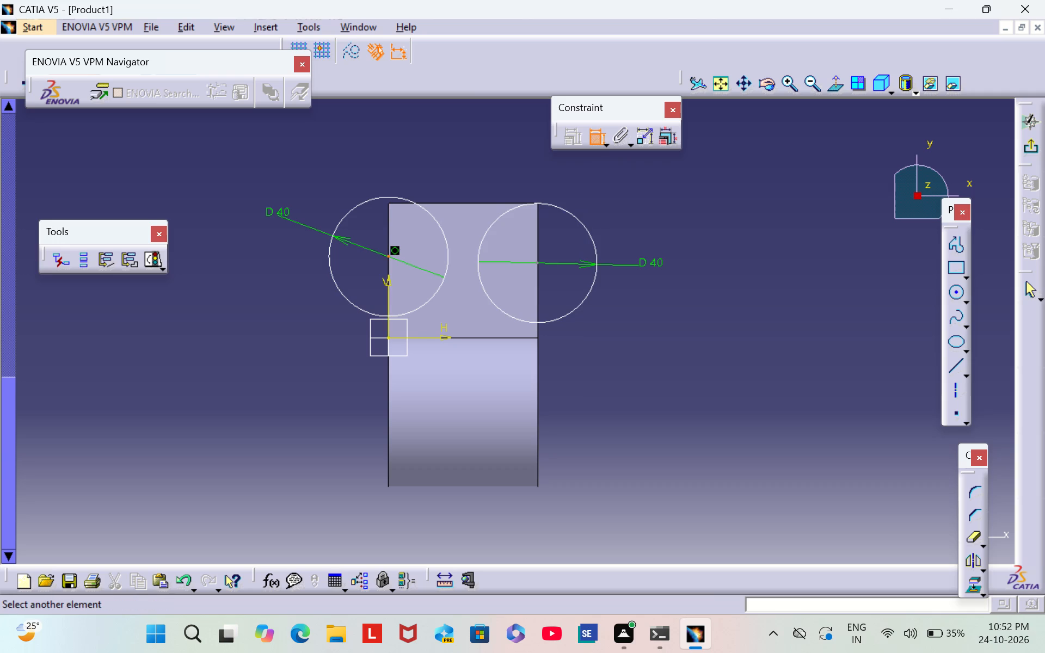
click(536, 260)
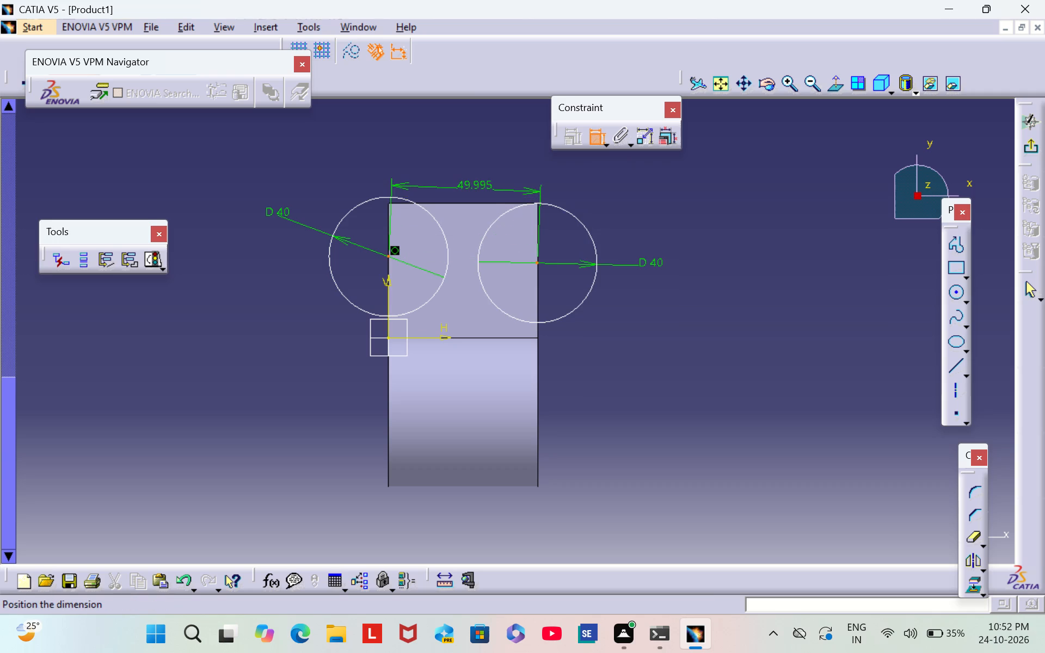
click(475, 188)
double_click(470, 186)
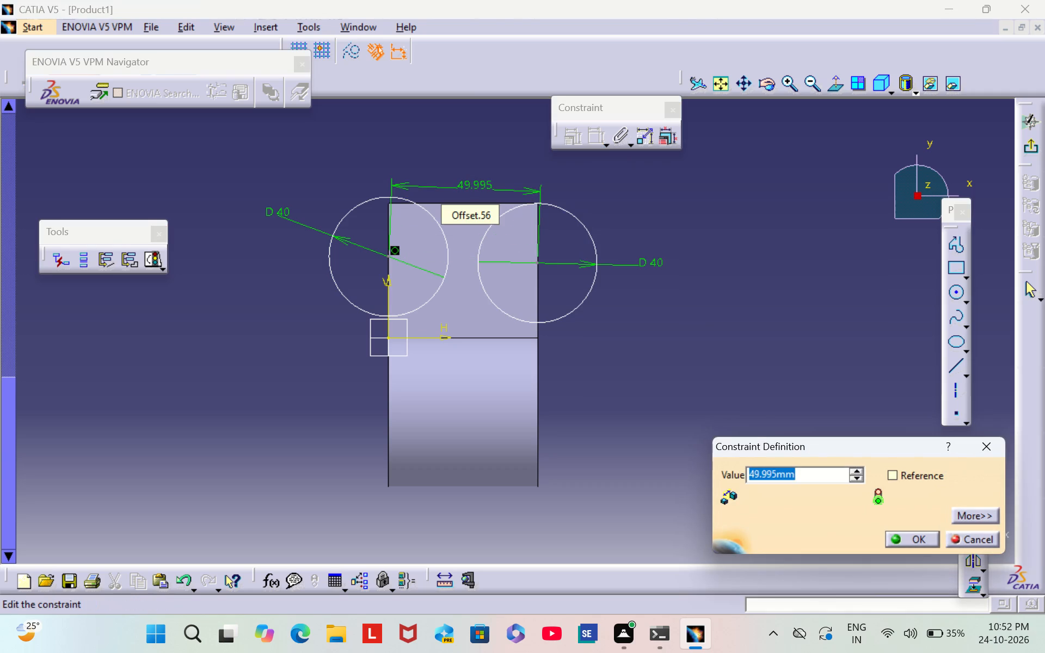
key(BackSpace)
text(50)
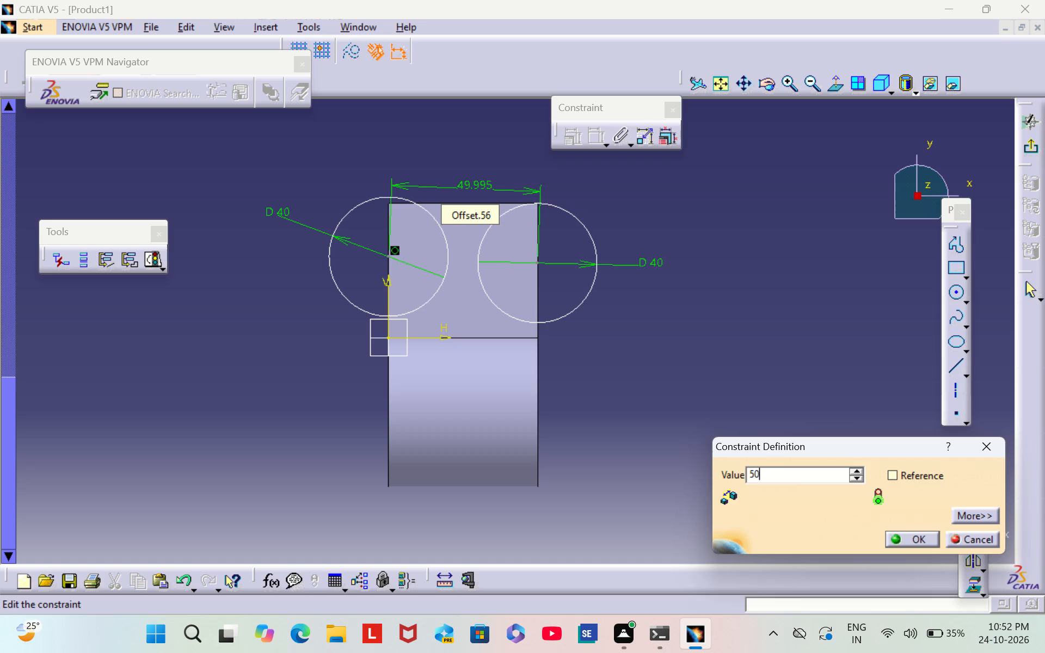
key(Return)
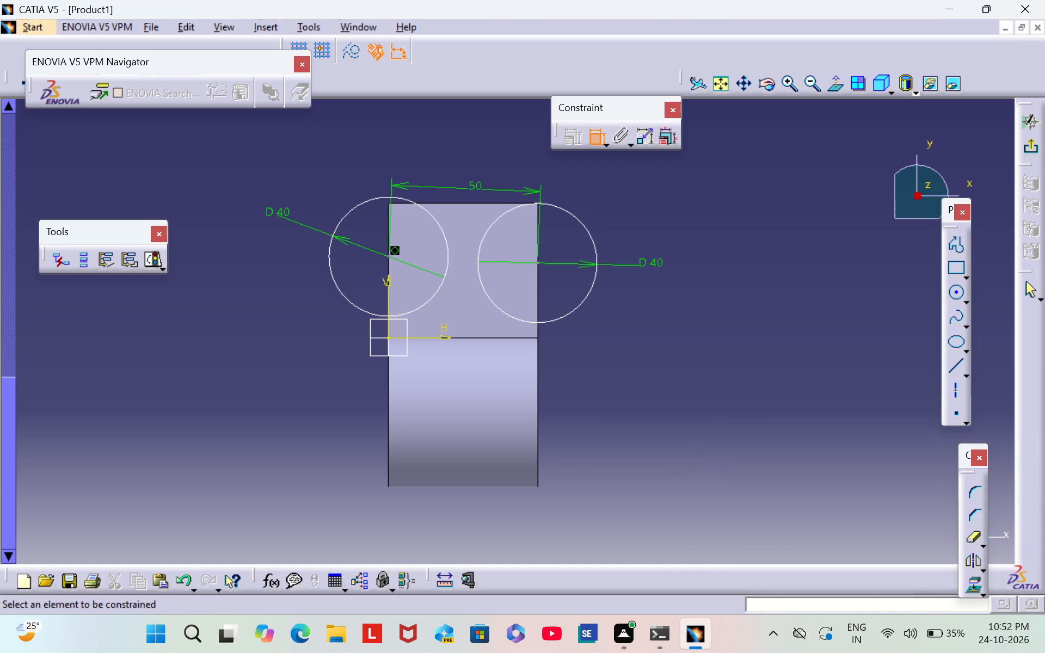
click(610, 326)
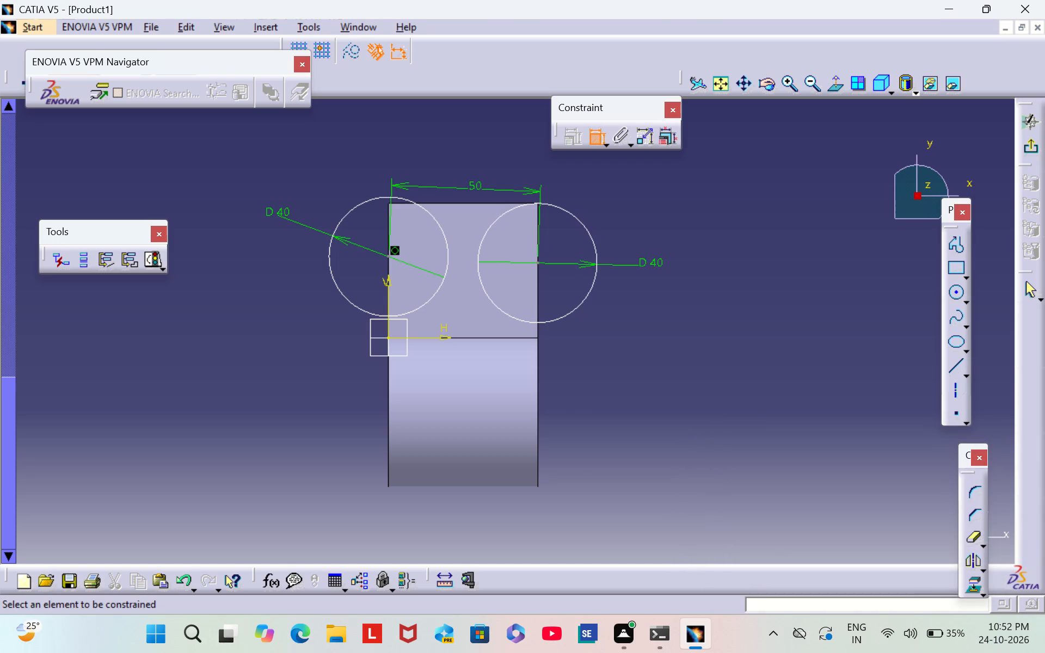
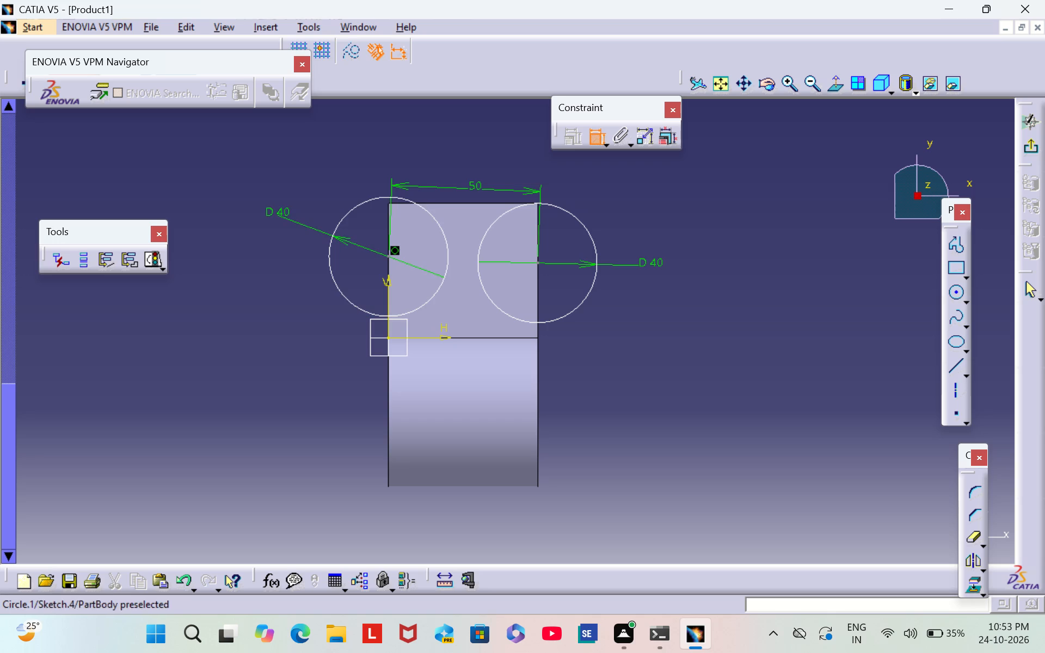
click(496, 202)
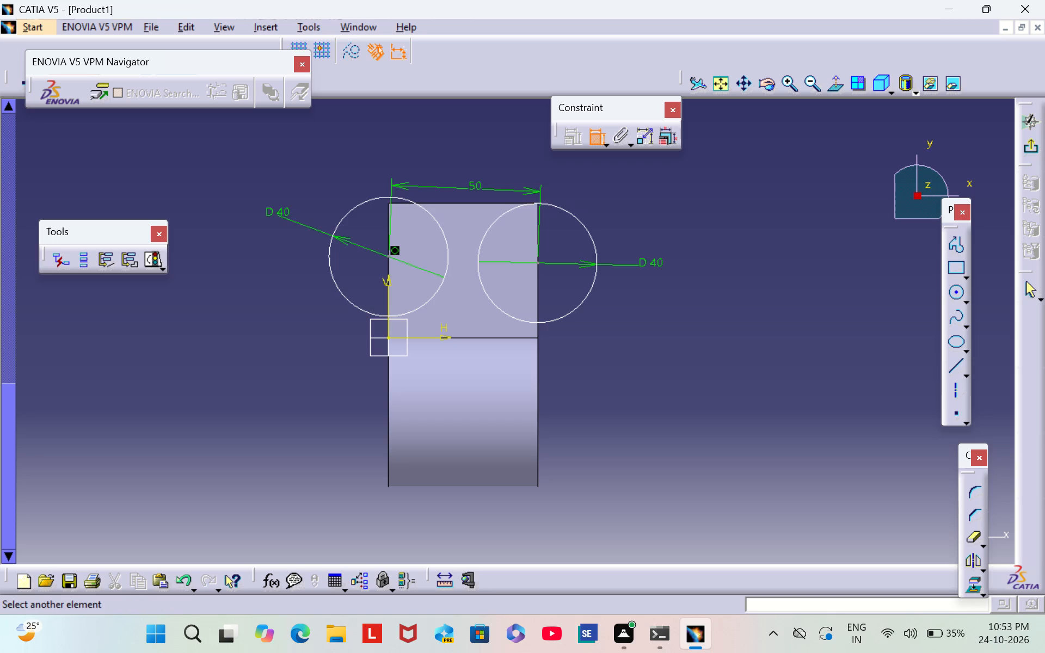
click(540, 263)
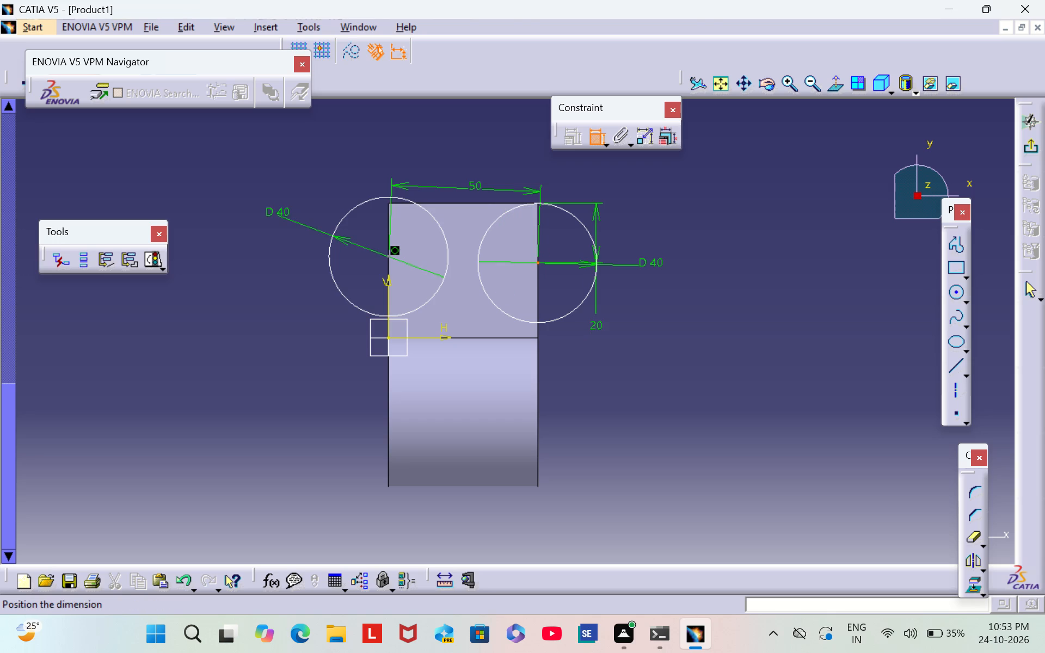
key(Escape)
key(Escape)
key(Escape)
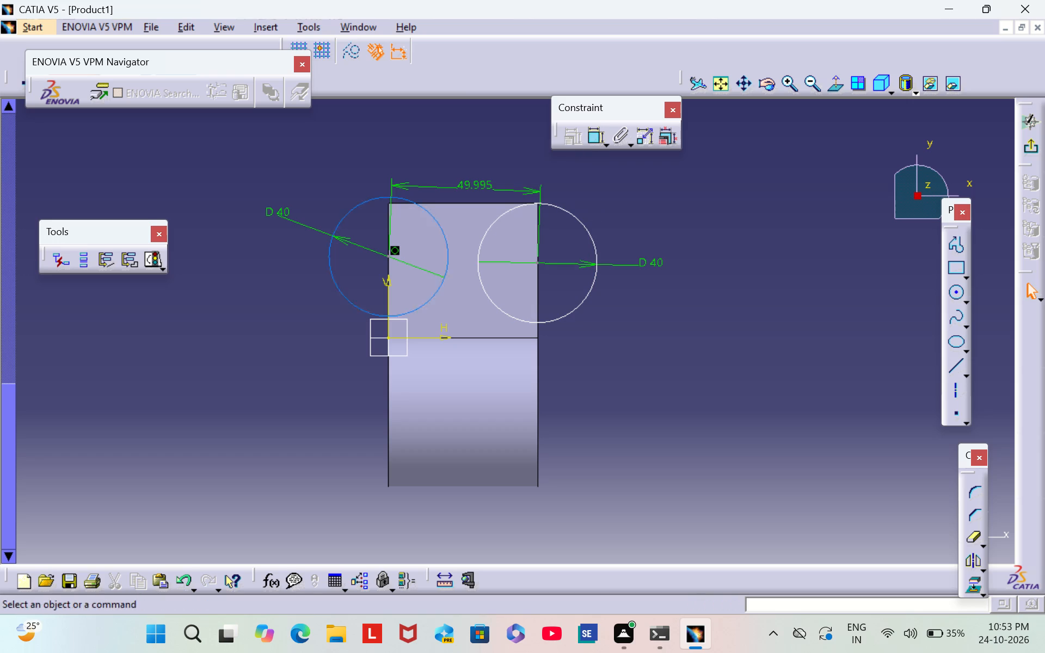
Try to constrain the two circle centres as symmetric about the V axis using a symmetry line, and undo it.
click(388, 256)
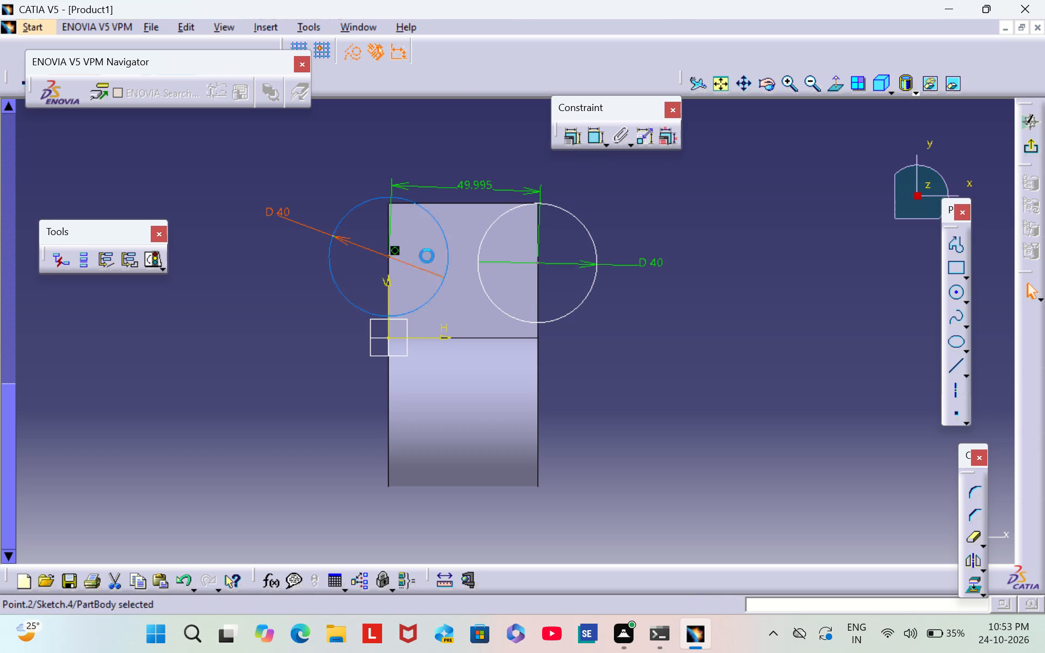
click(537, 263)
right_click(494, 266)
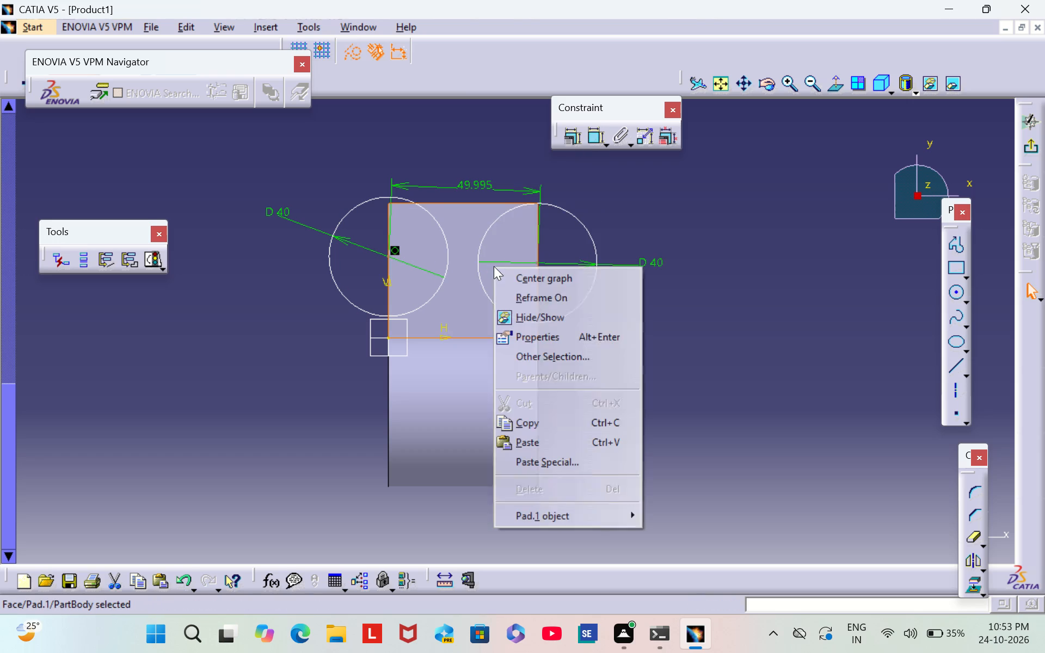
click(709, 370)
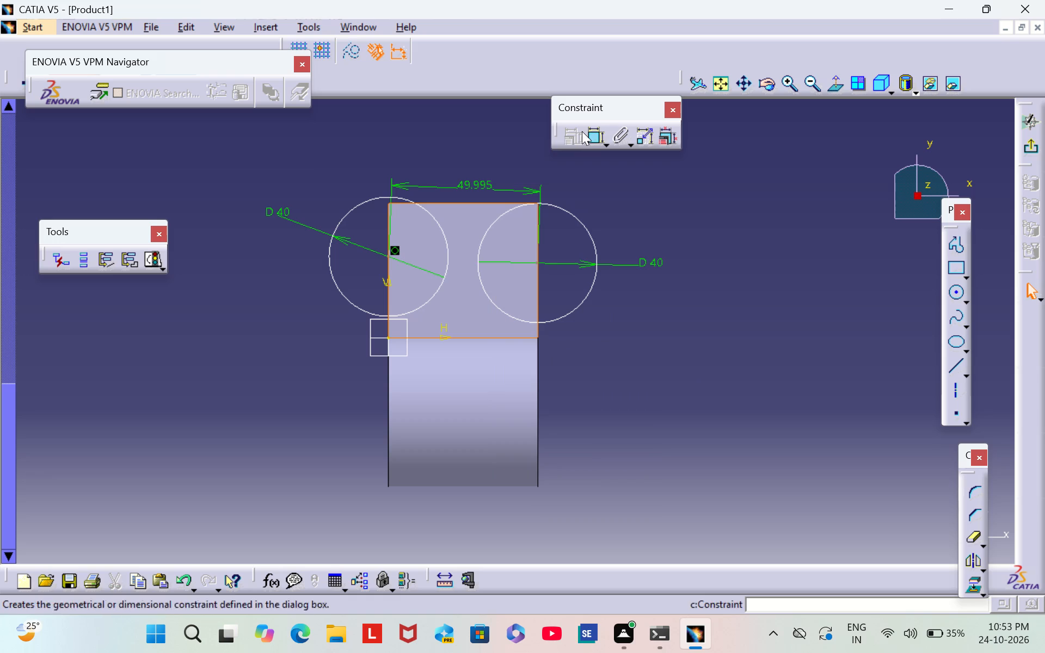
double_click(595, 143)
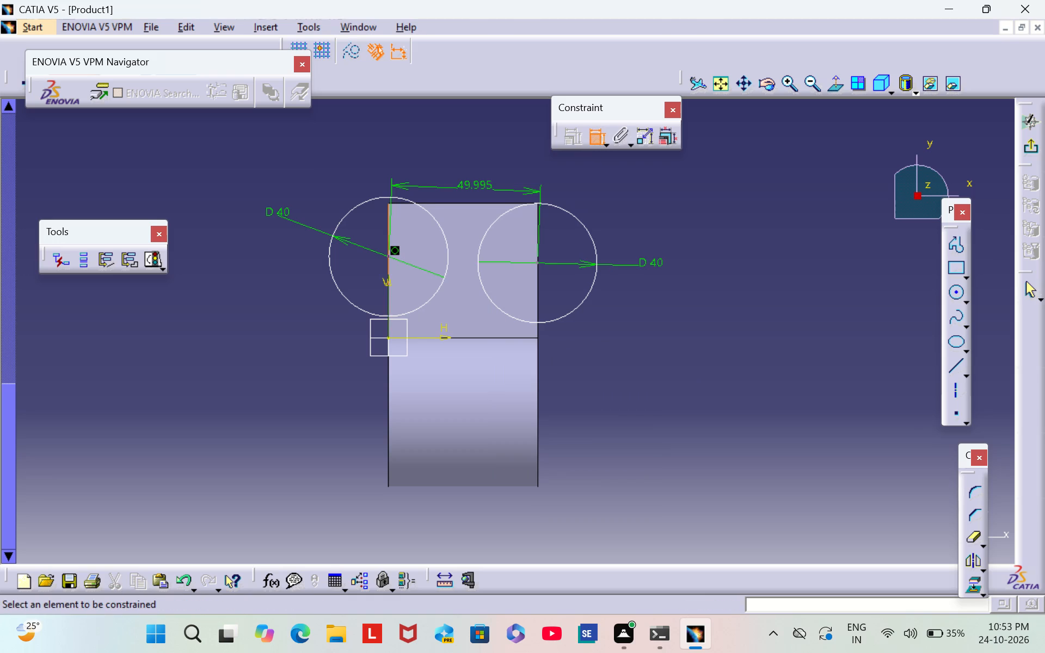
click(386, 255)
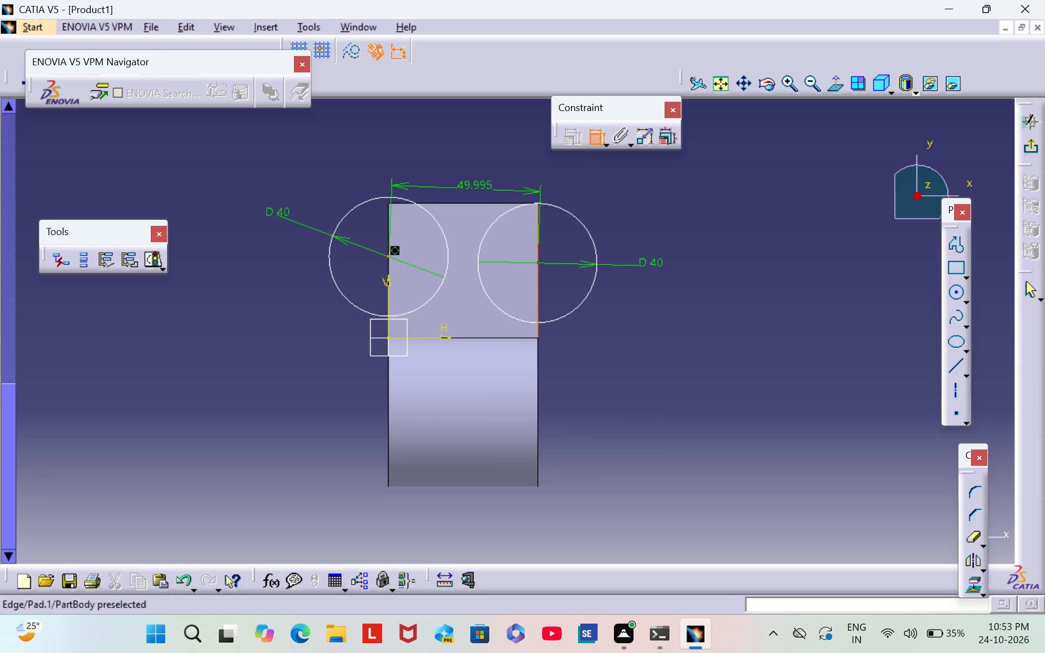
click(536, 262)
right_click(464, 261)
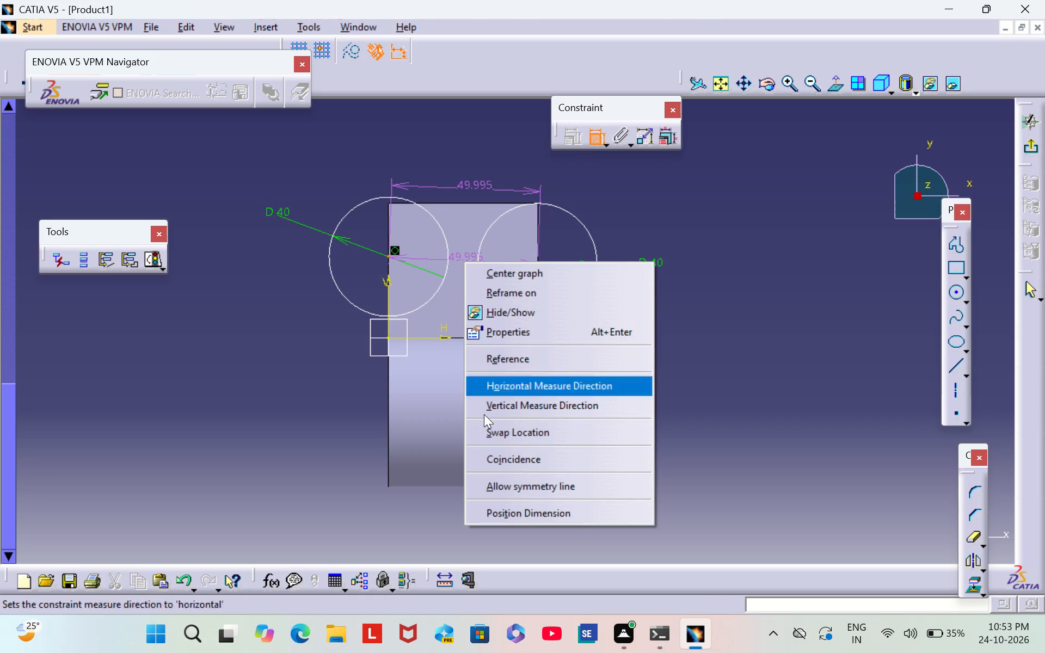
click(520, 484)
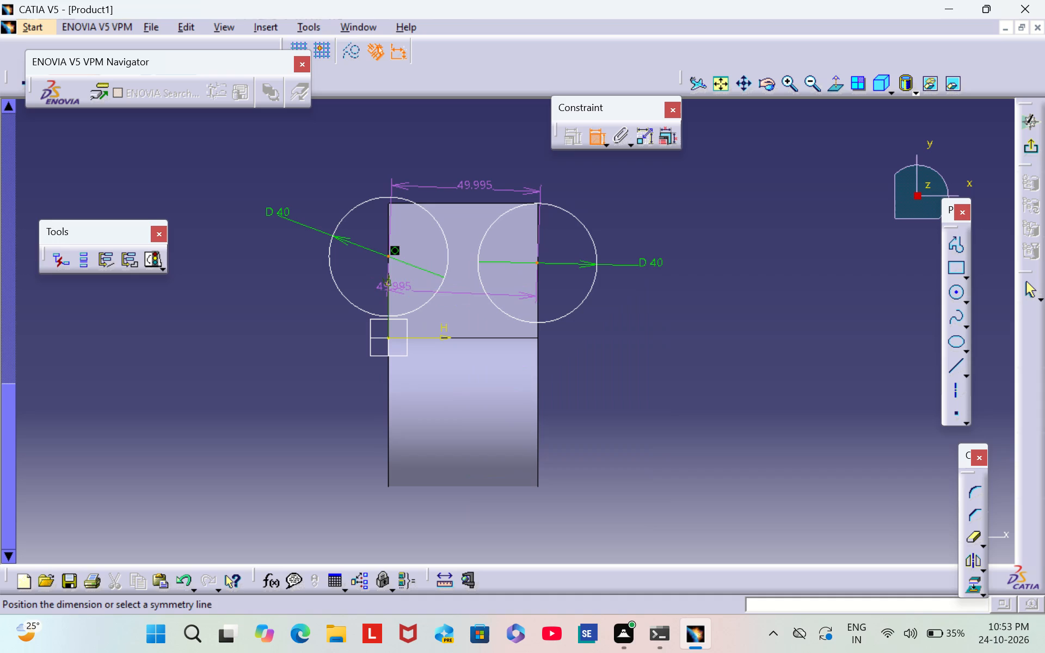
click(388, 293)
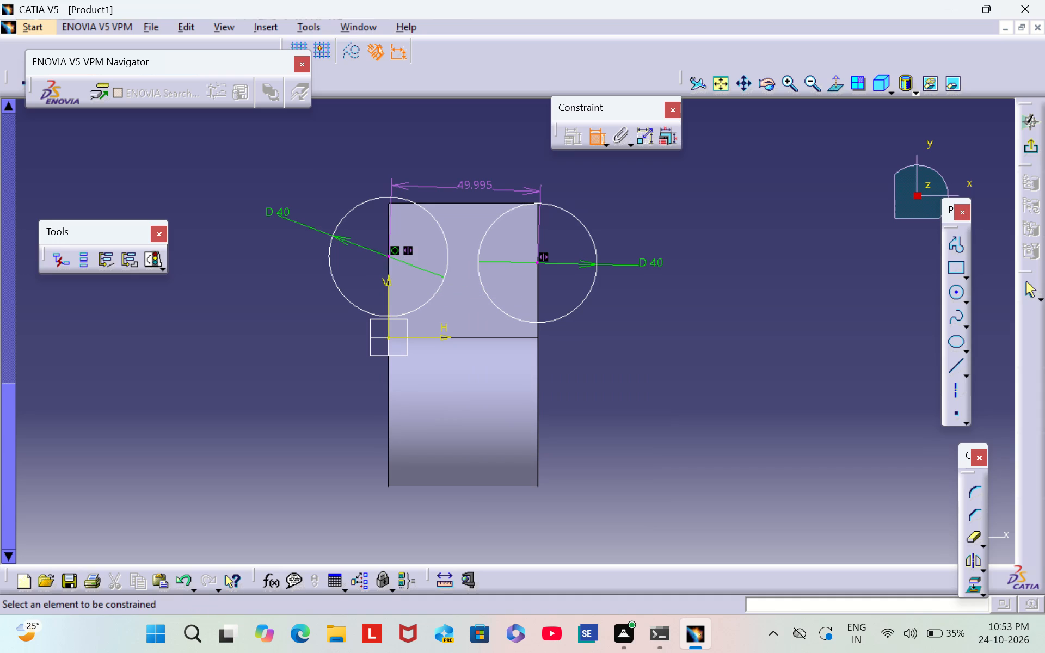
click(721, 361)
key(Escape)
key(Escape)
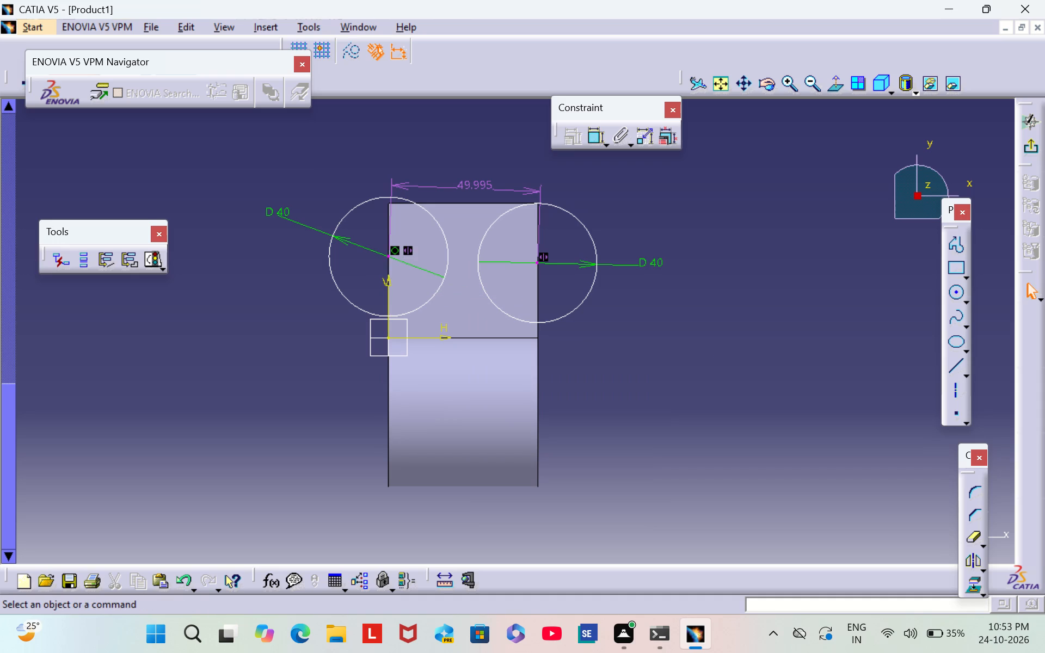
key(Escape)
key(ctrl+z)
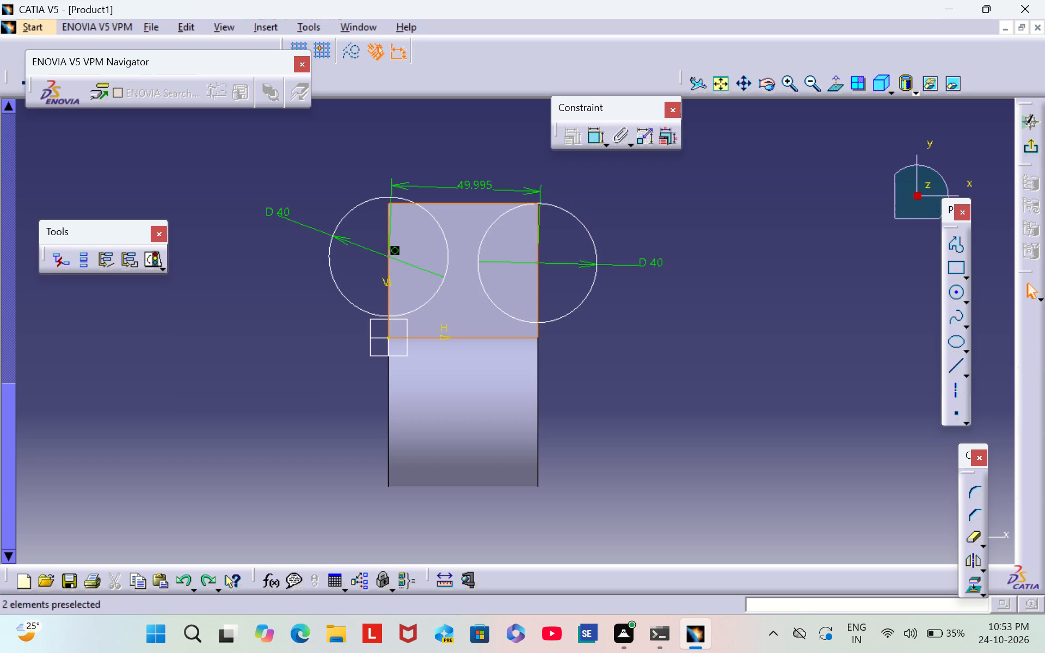
Delete the distance dimension between the two circle centres.
triple_click(783, 82)
triple_click(784, 81)
triple_click(784, 81)
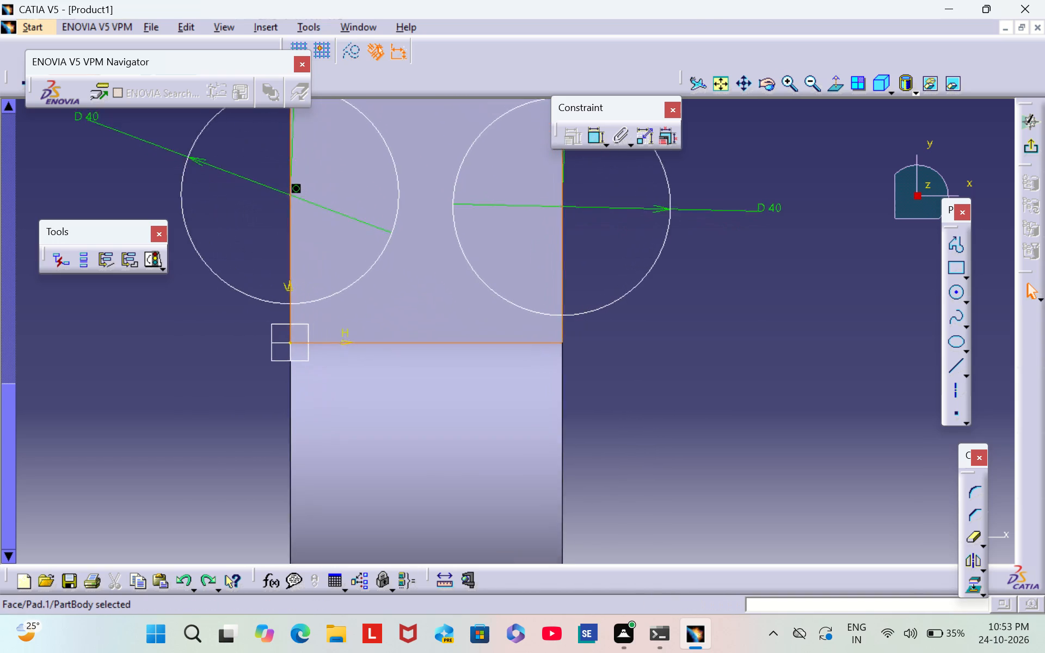
middle_drag(607, 221, 591, 360)
scroll(603, 233, down, 1)
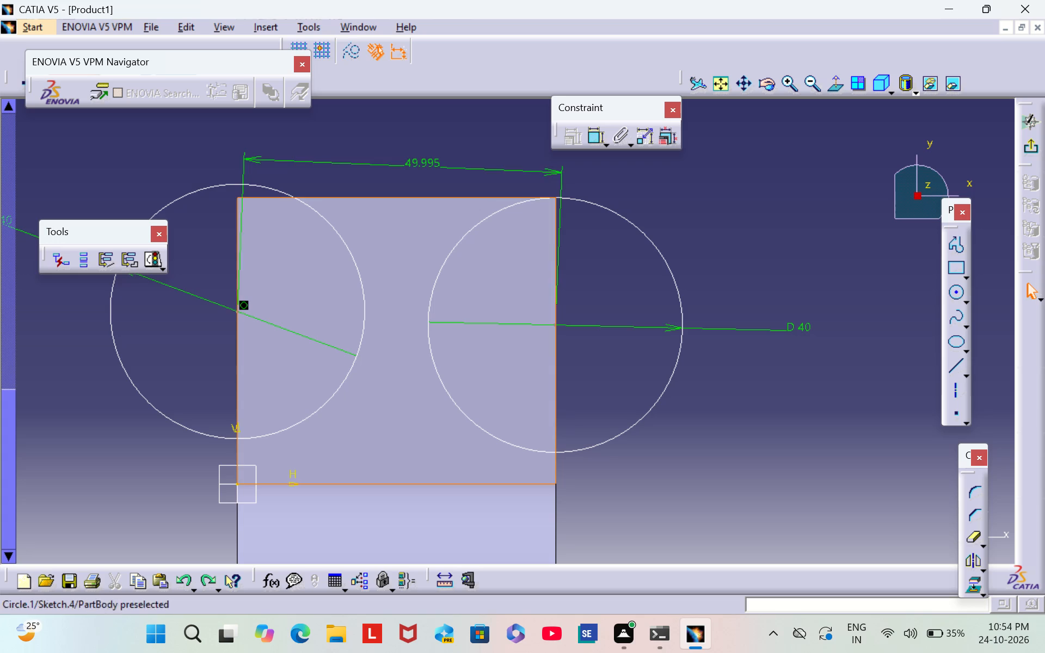
drag(562, 172, 508, 149)
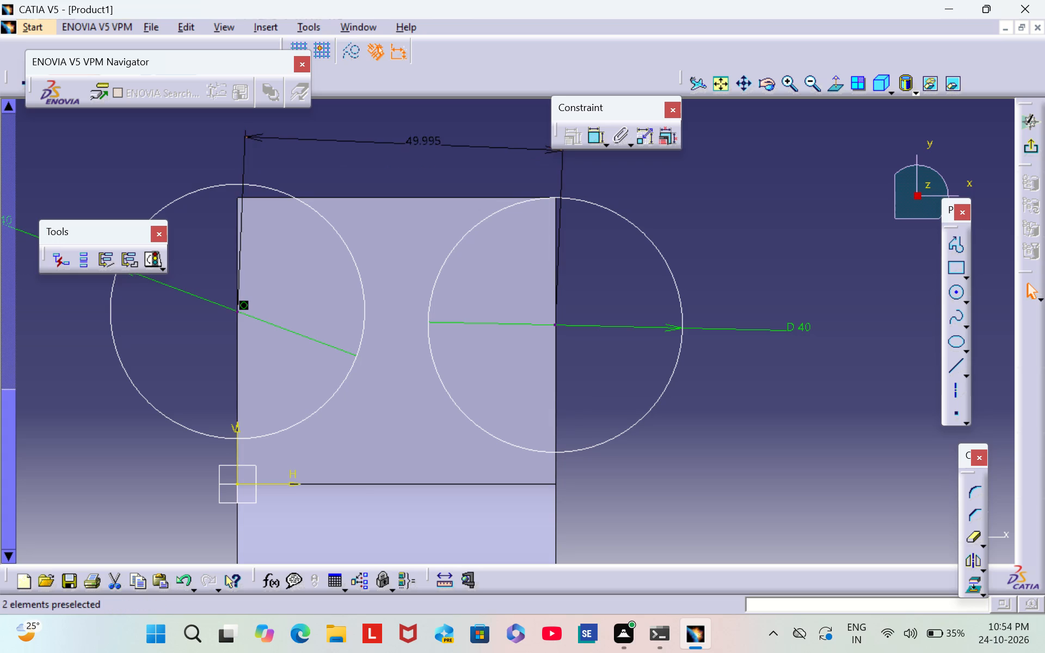
right_click(407, 140)
click(484, 350)
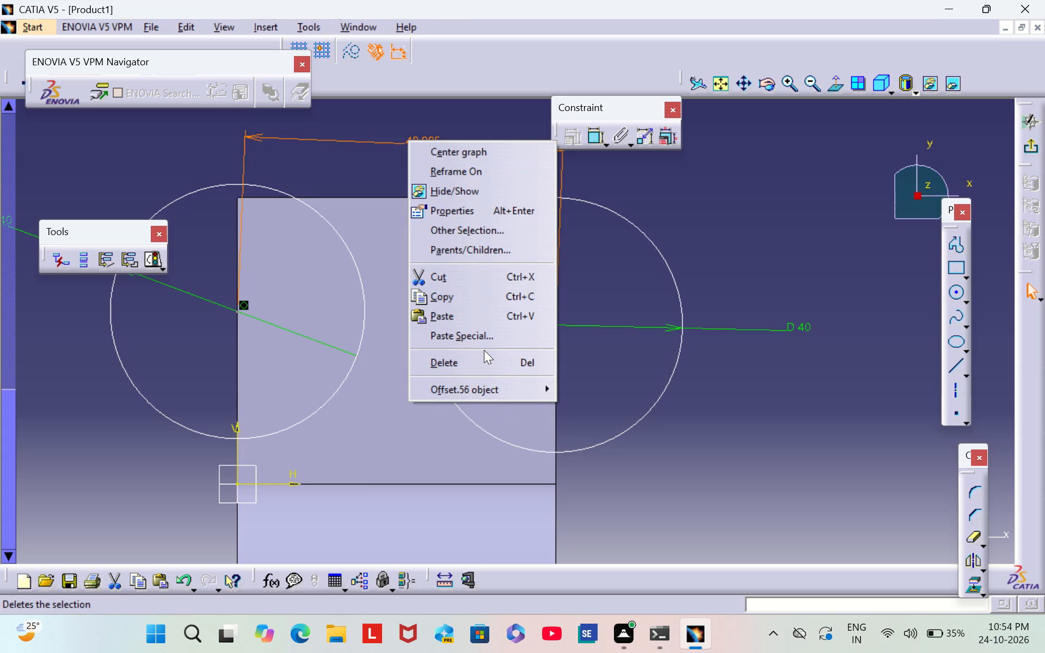
click(466, 357)
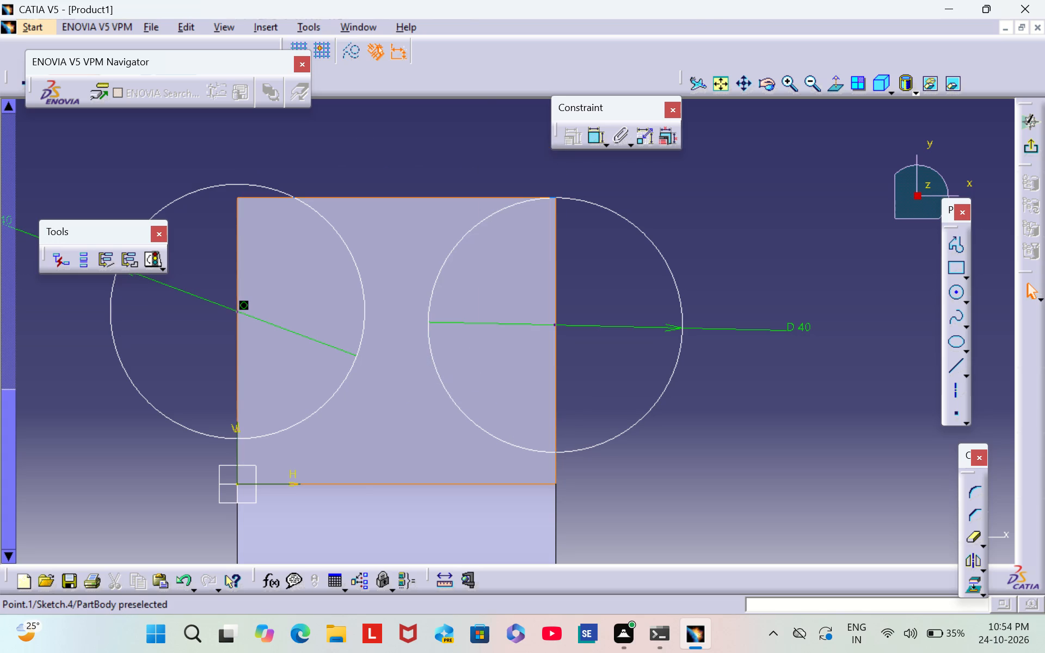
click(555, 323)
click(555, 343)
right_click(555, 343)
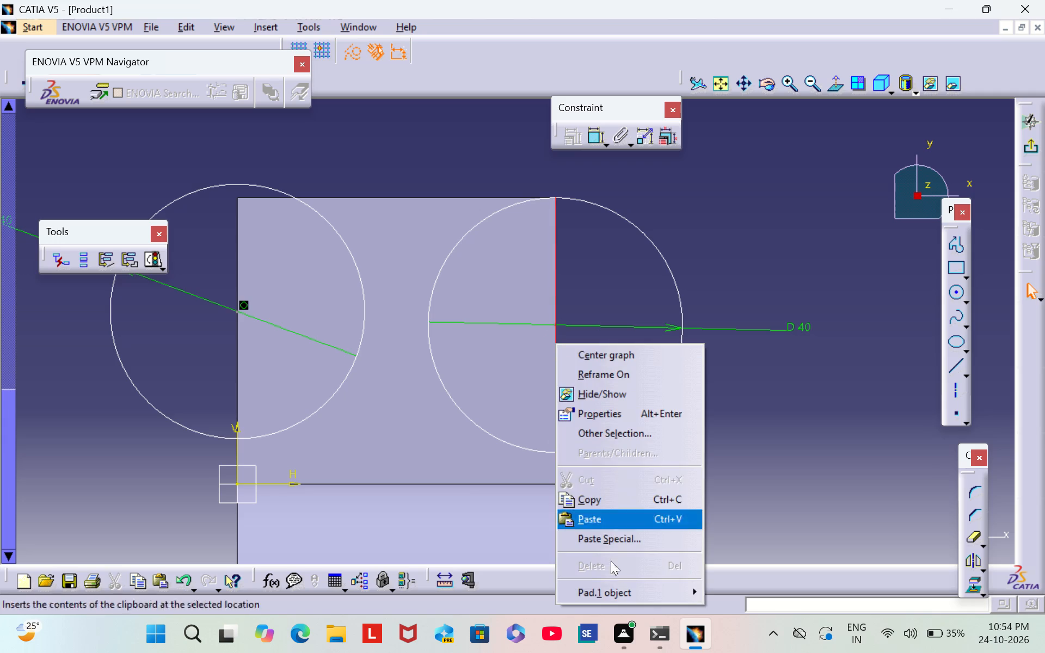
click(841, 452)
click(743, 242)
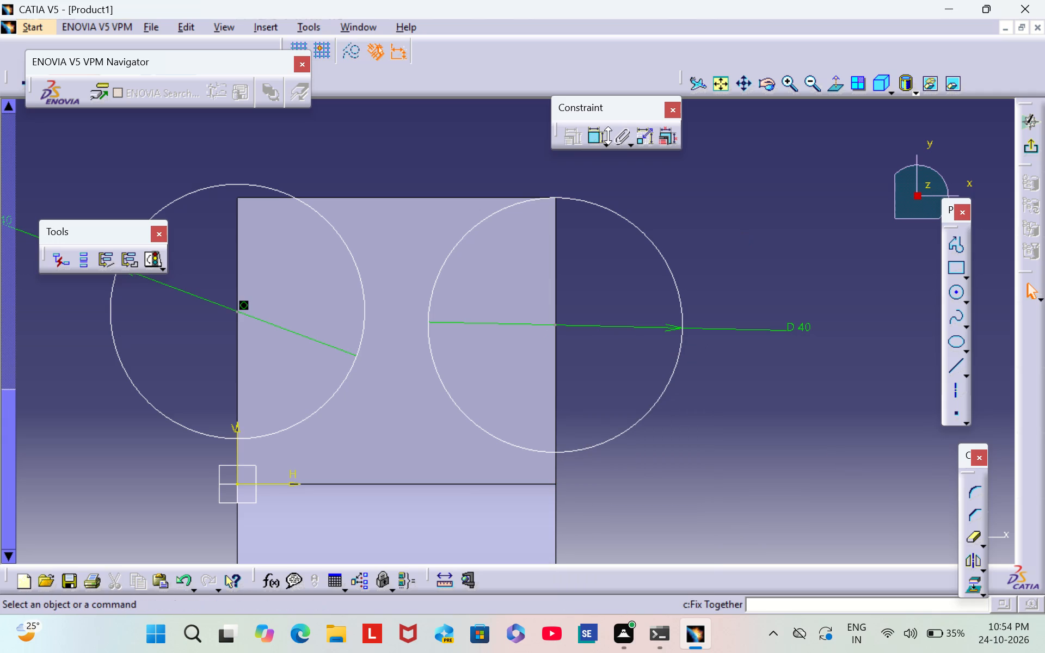
Constrain the centre of the circle opposite the V axis as coincident with the plate's side edge.
double_click(589, 144)
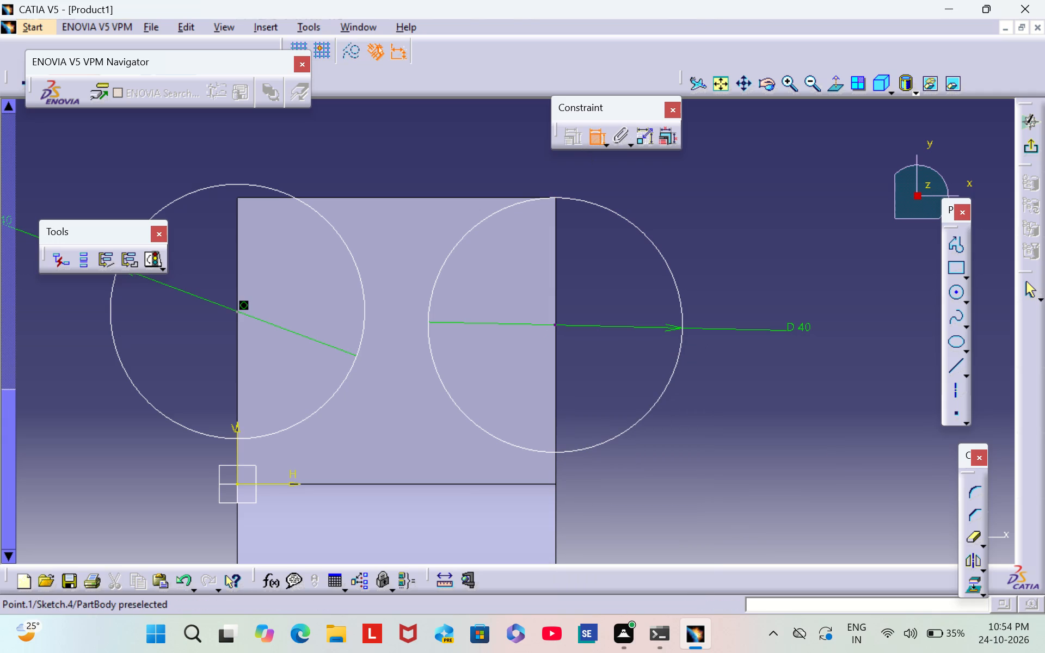
click(555, 325)
click(555, 364)
right_click(554, 364)
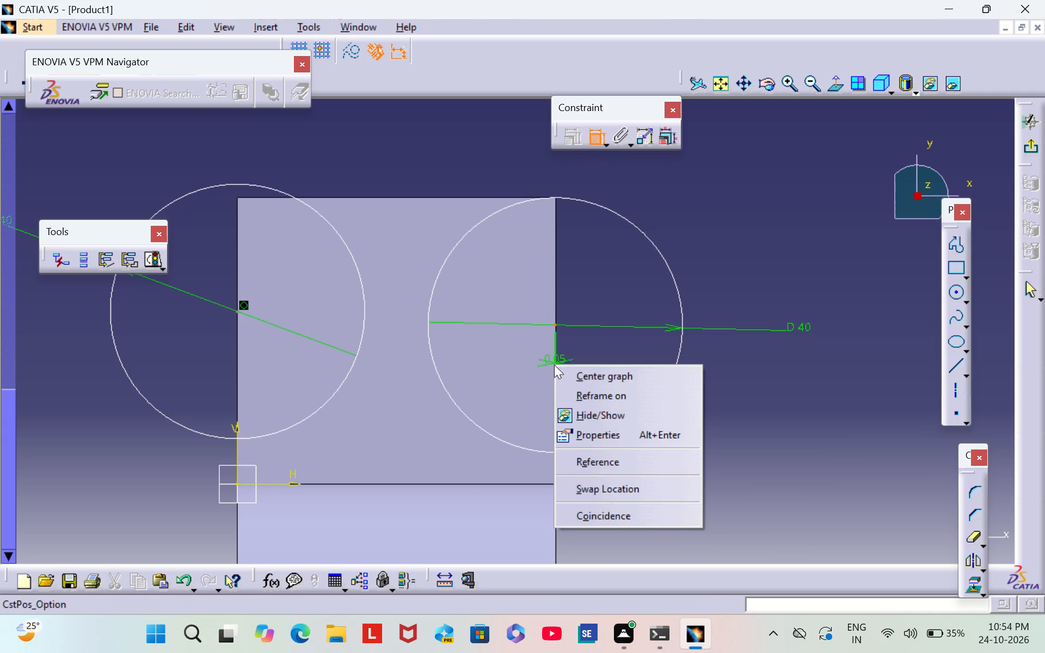
click(592, 514)
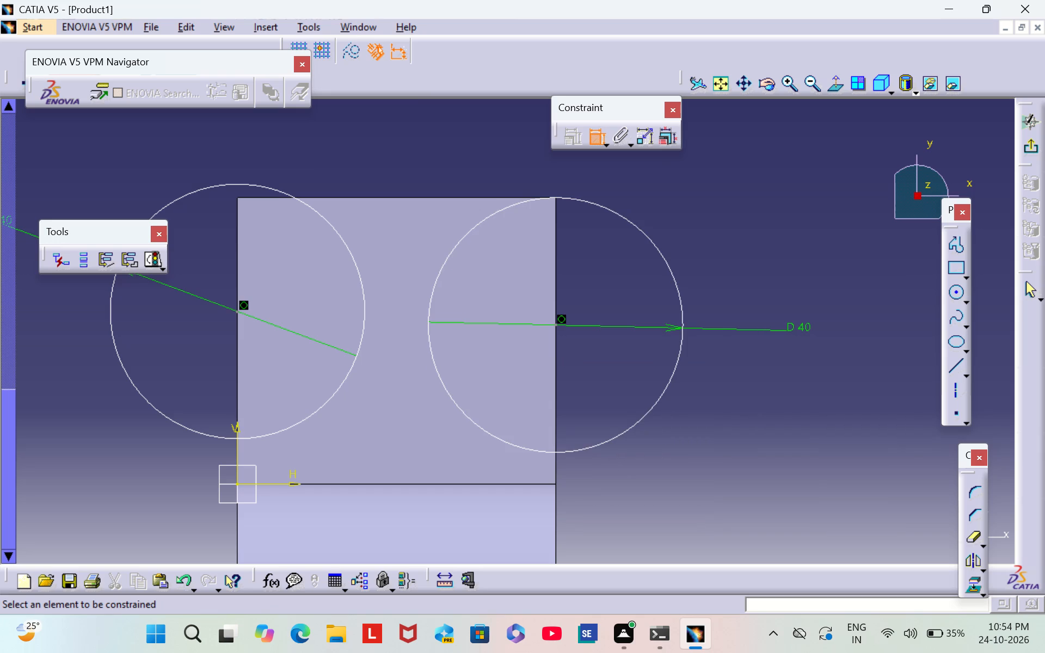
click(628, 261)
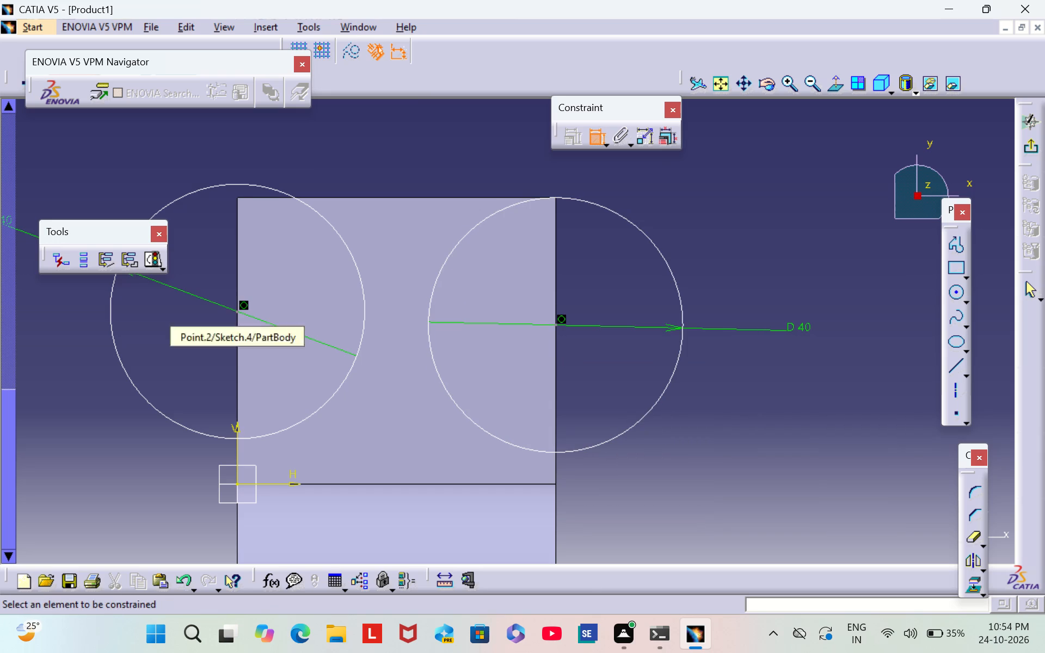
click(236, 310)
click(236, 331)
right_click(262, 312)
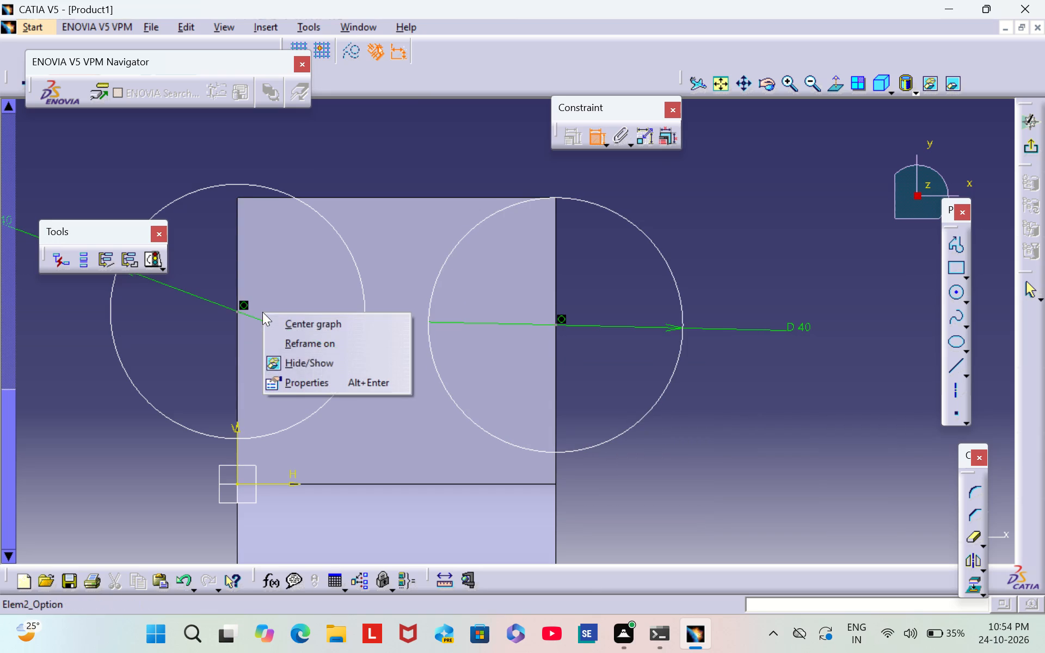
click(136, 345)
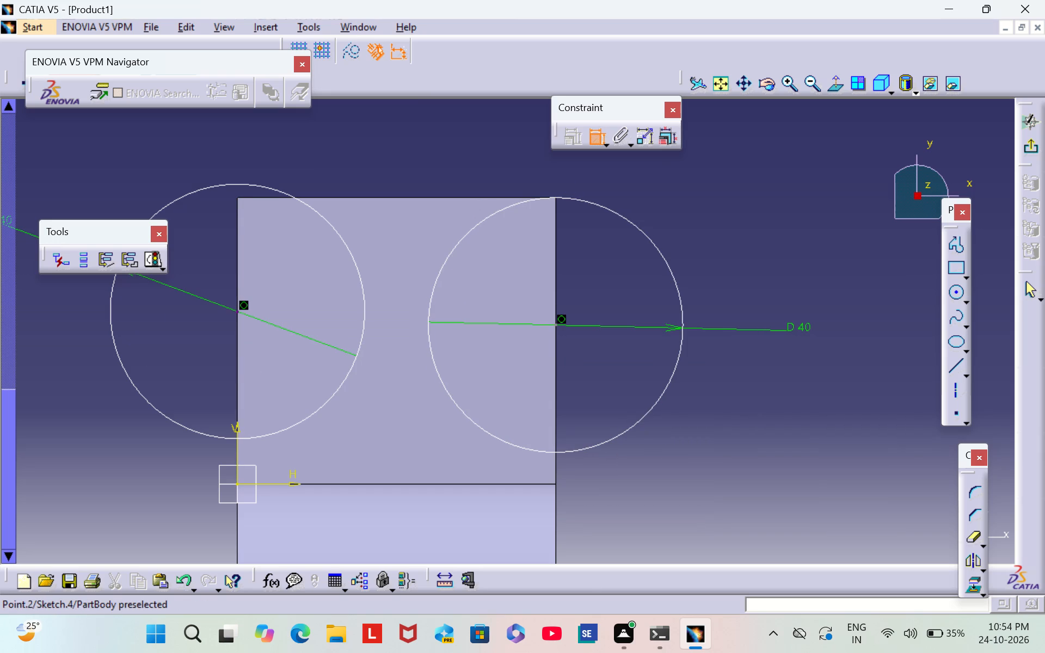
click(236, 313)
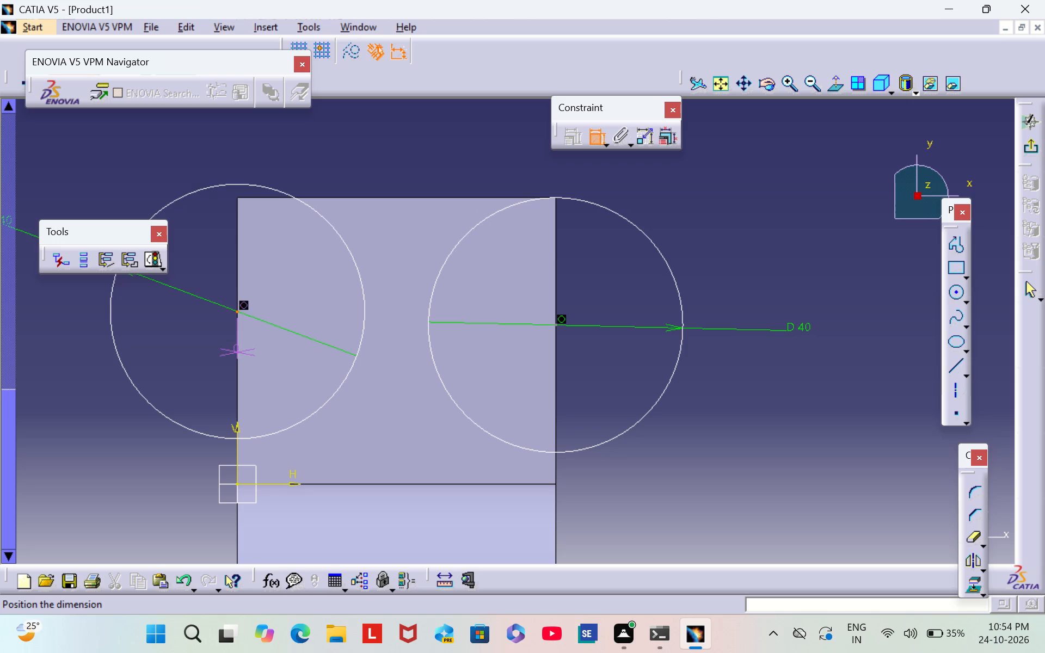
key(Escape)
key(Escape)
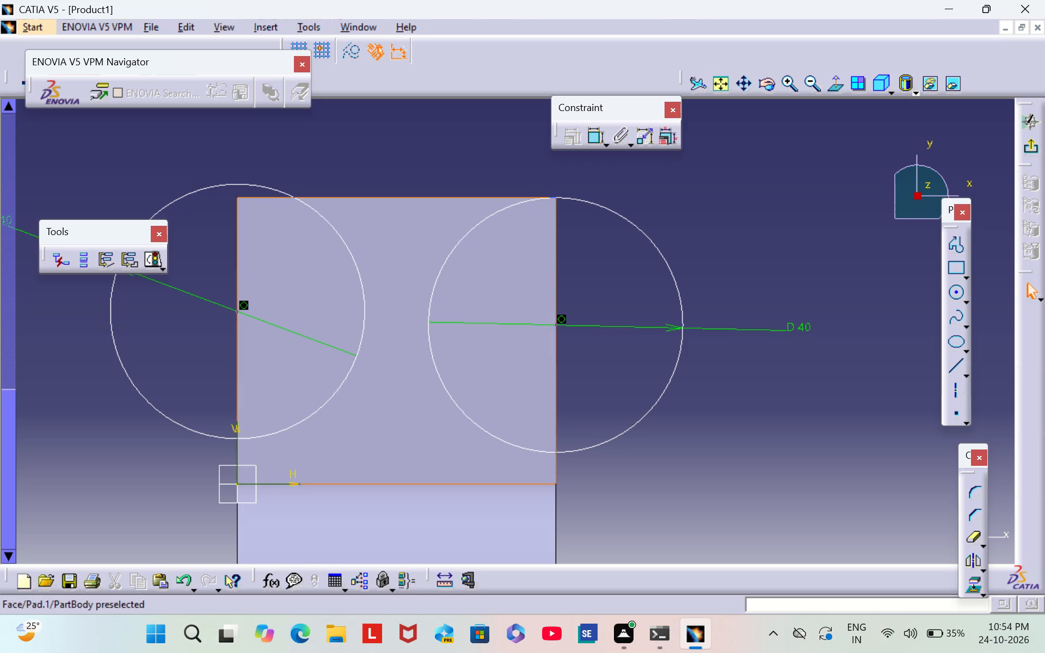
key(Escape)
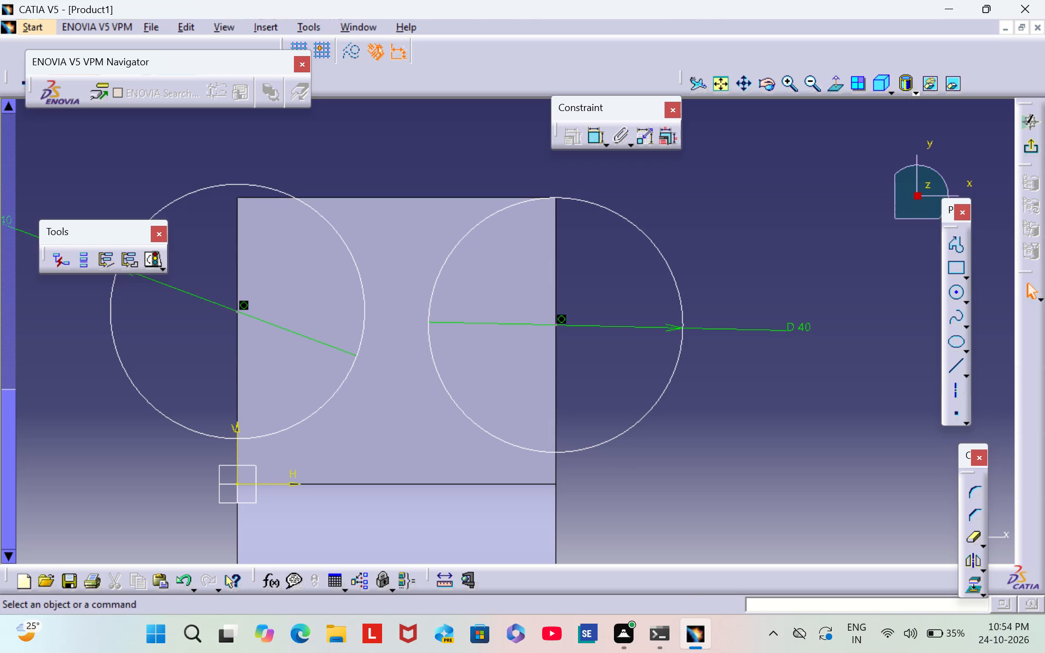
Dimension the centre of the circle opposite the V axis at 20 mm from the plate's end edge parallel to H.
click(598, 140)
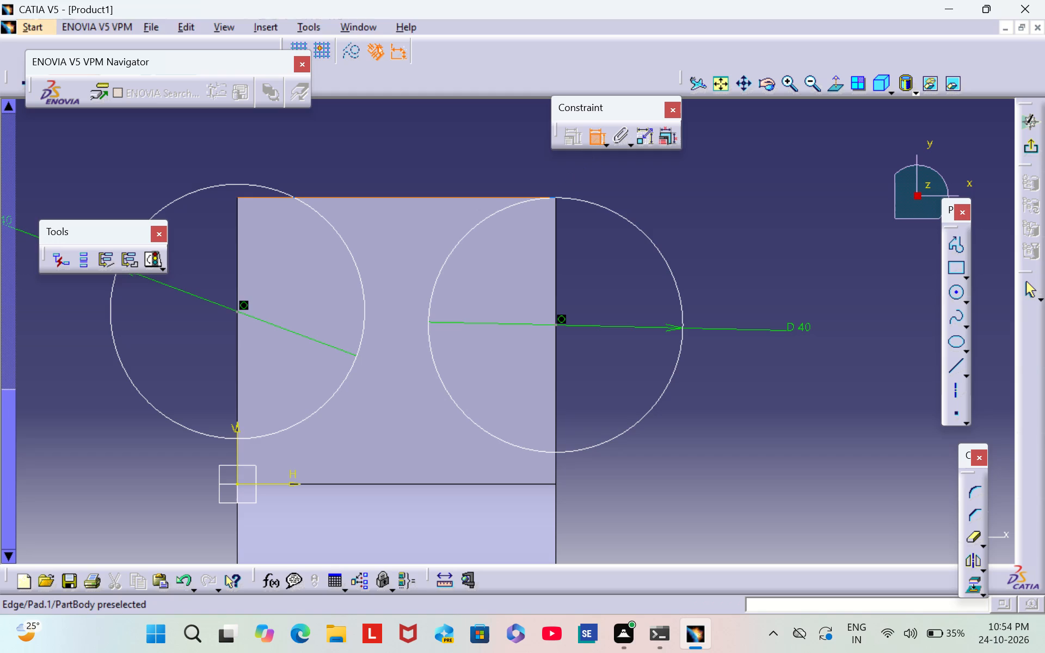
click(517, 196)
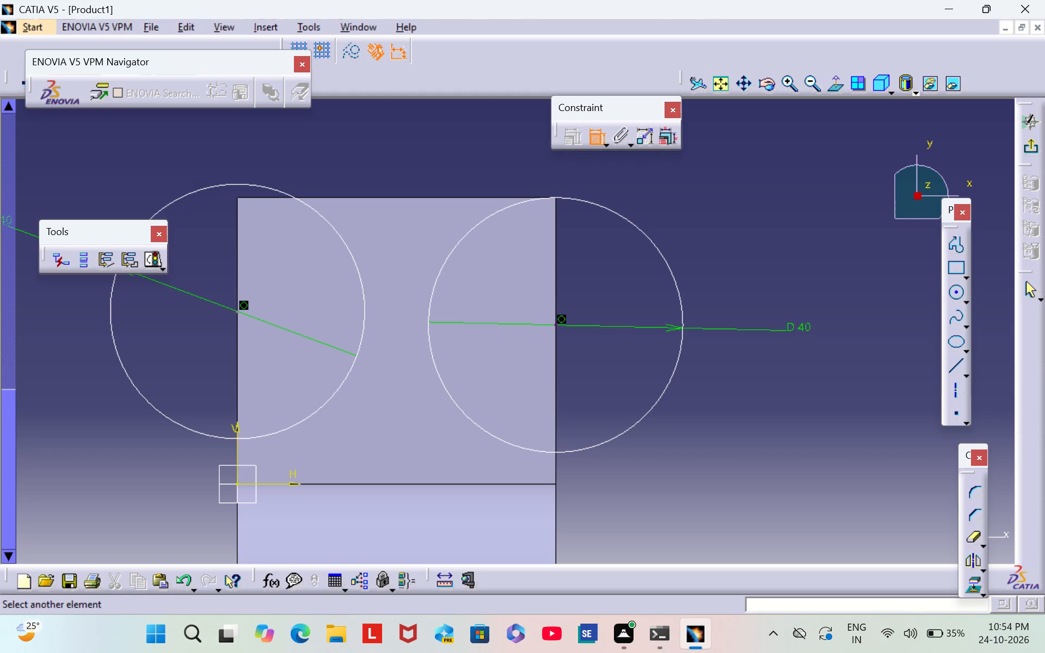
click(556, 324)
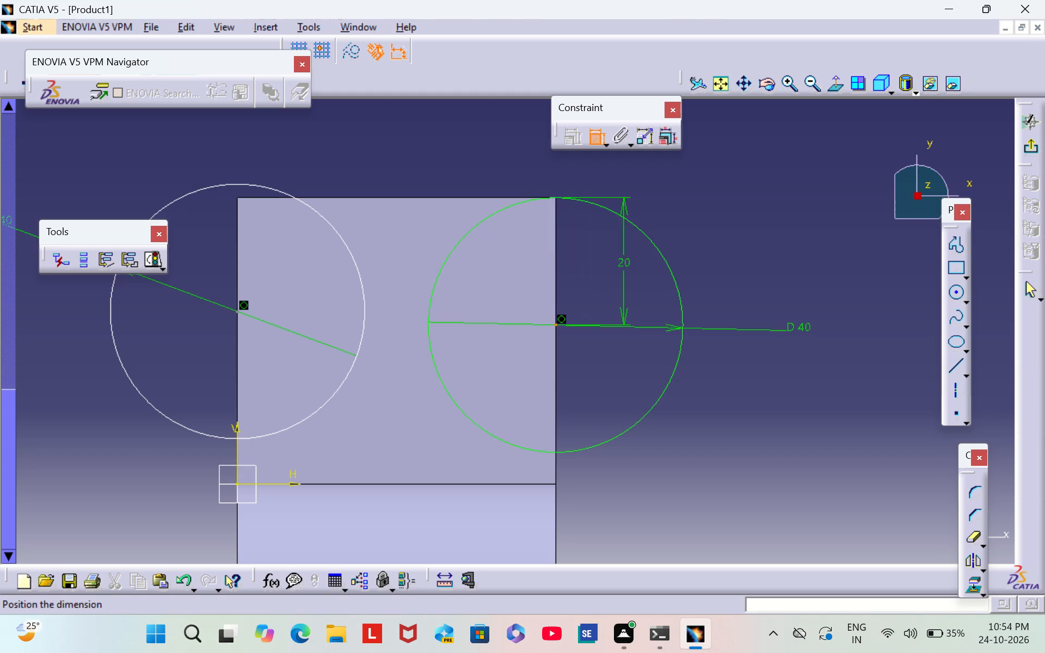
click(721, 272)
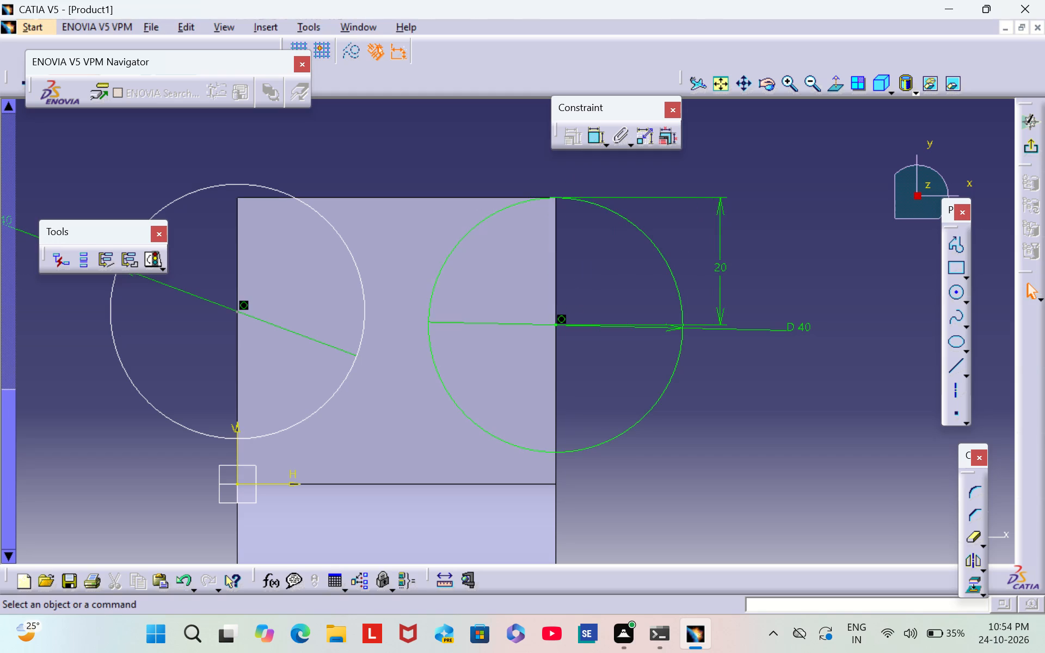
Dimension the centre of the circle on the V axis at 20 mm from the plate's end edge, and exit the sketch.
click(591, 142)
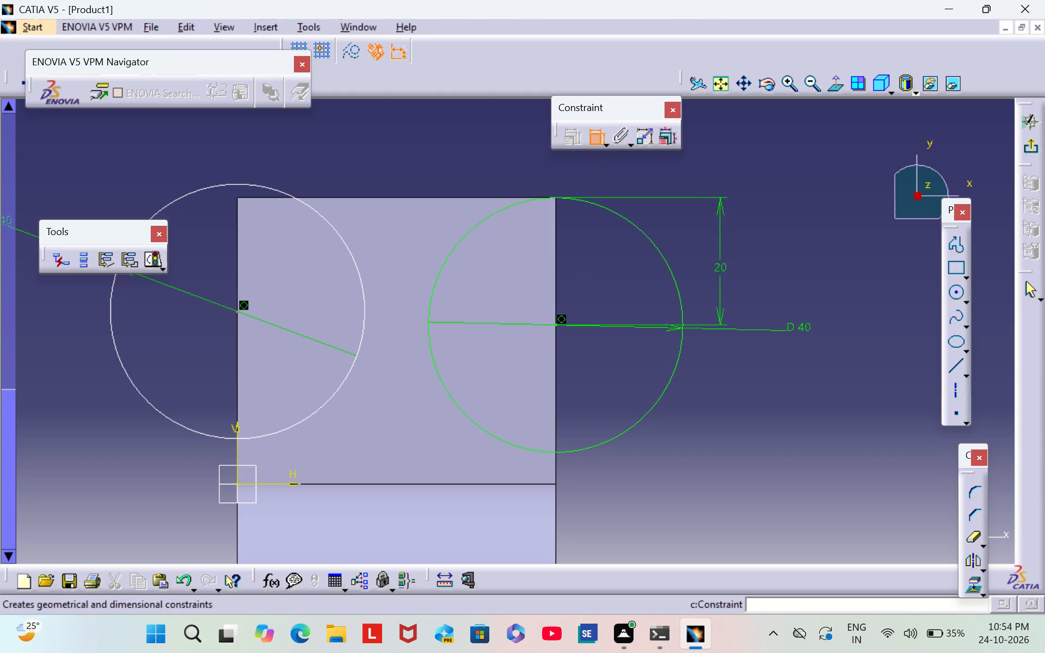
click(274, 199)
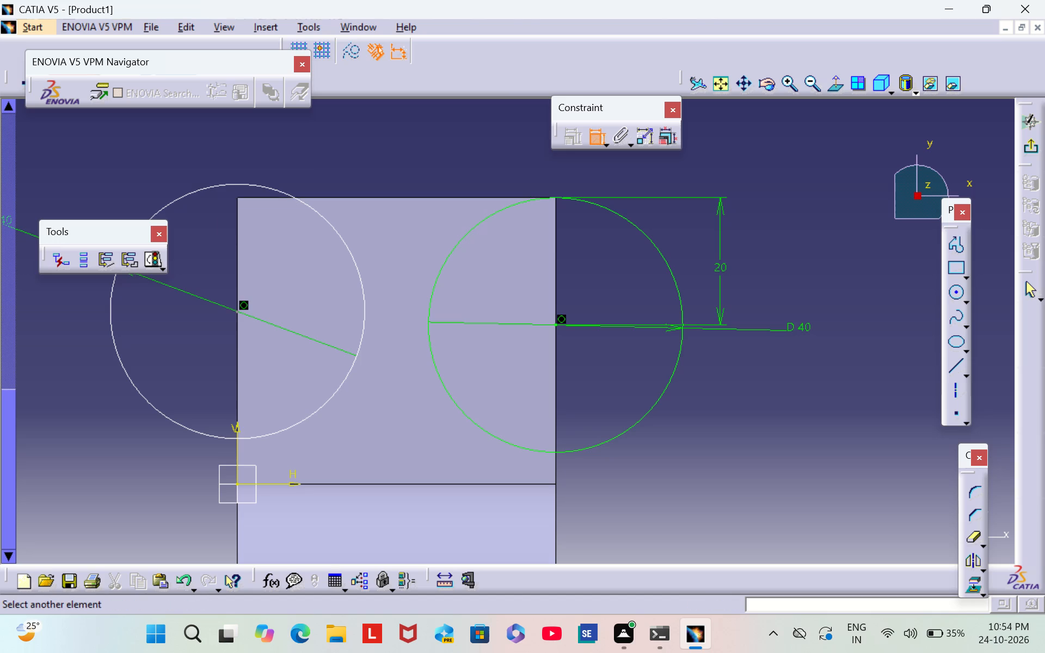
click(238, 310)
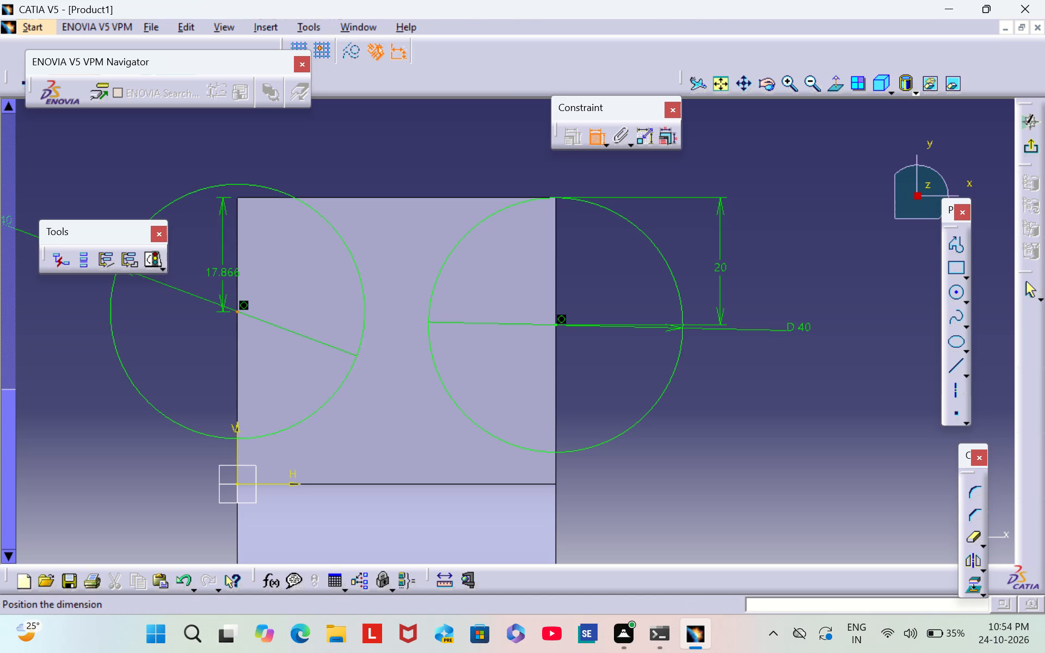
click(214, 261)
double_click(200, 255)
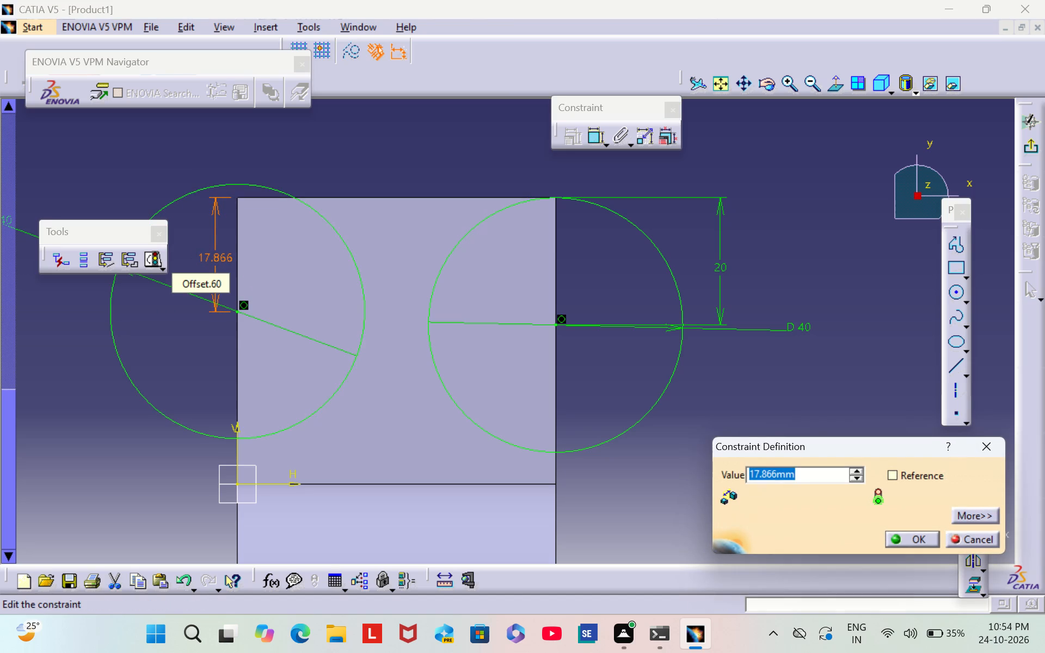
key(BackSpace)
text(20)
key(Return)
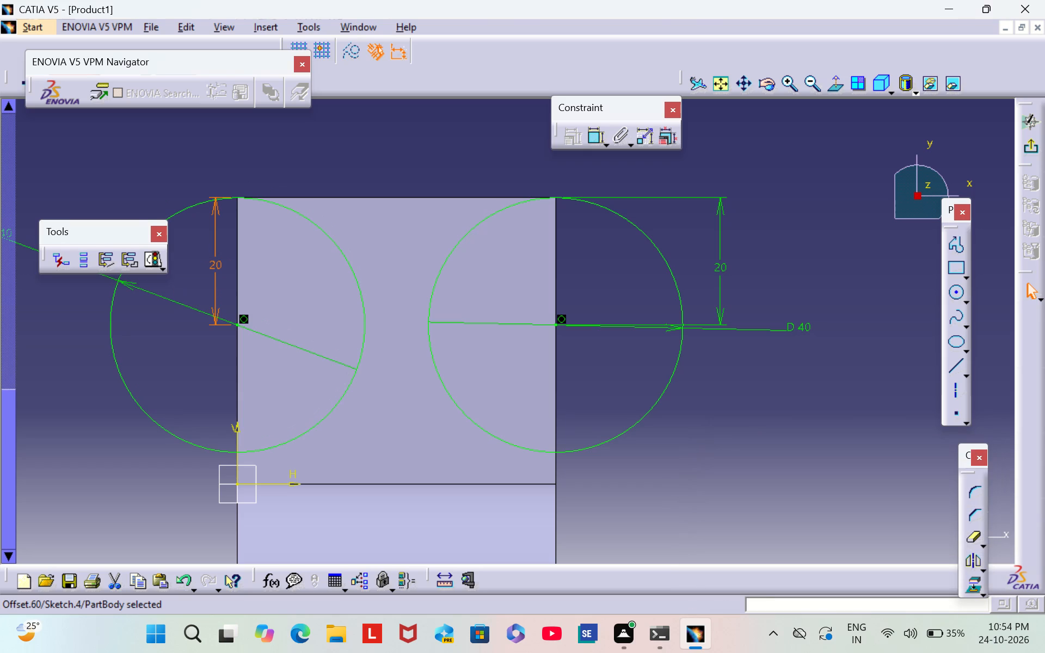
click(351, 157)
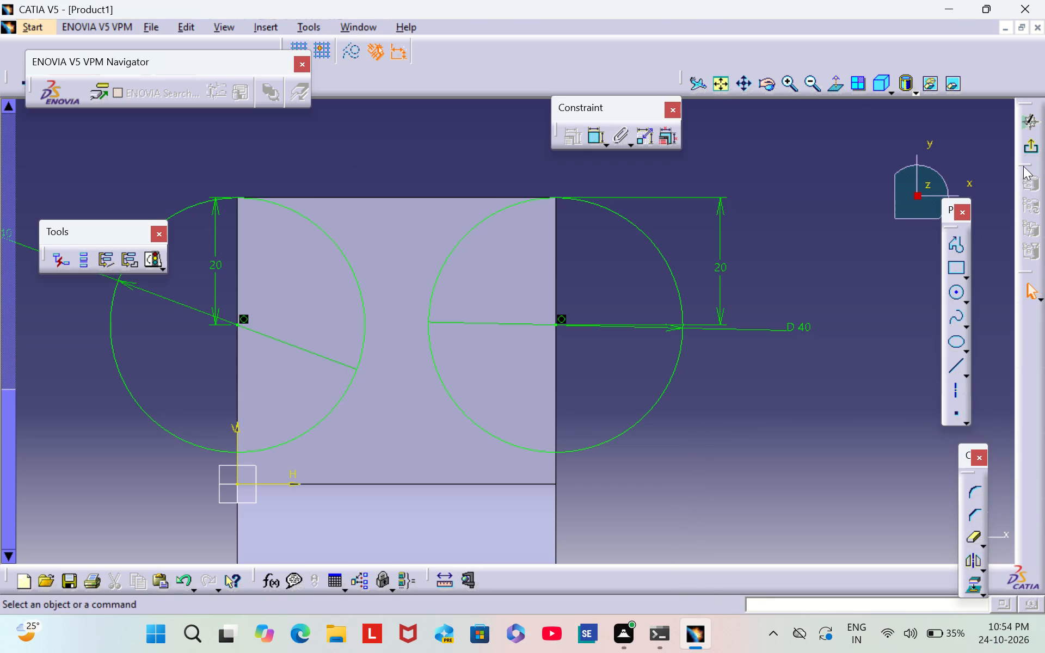
click(1025, 148)
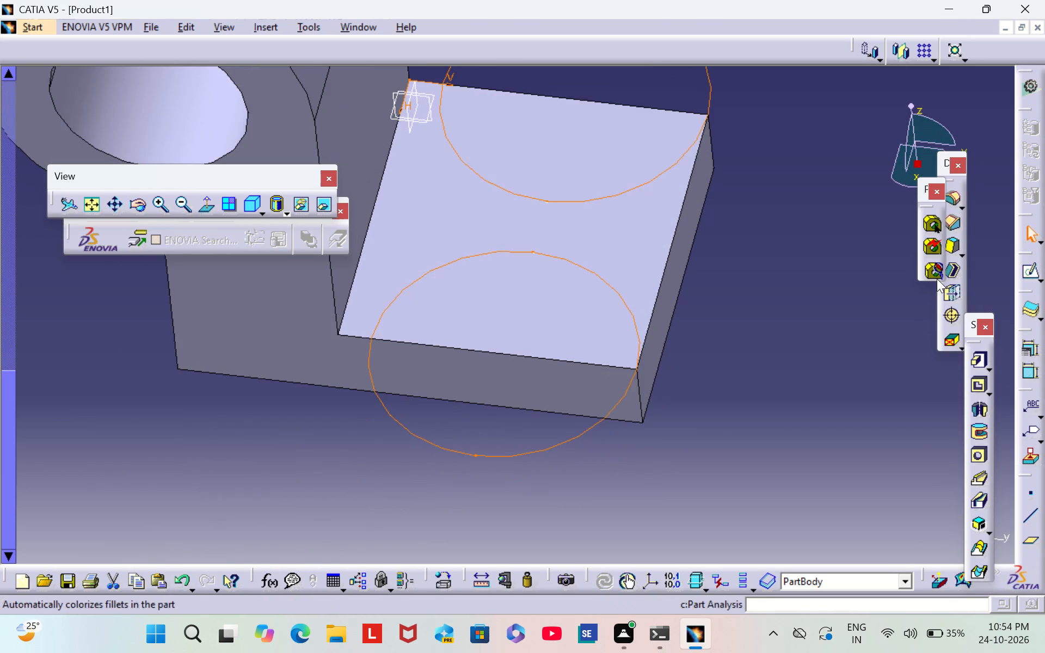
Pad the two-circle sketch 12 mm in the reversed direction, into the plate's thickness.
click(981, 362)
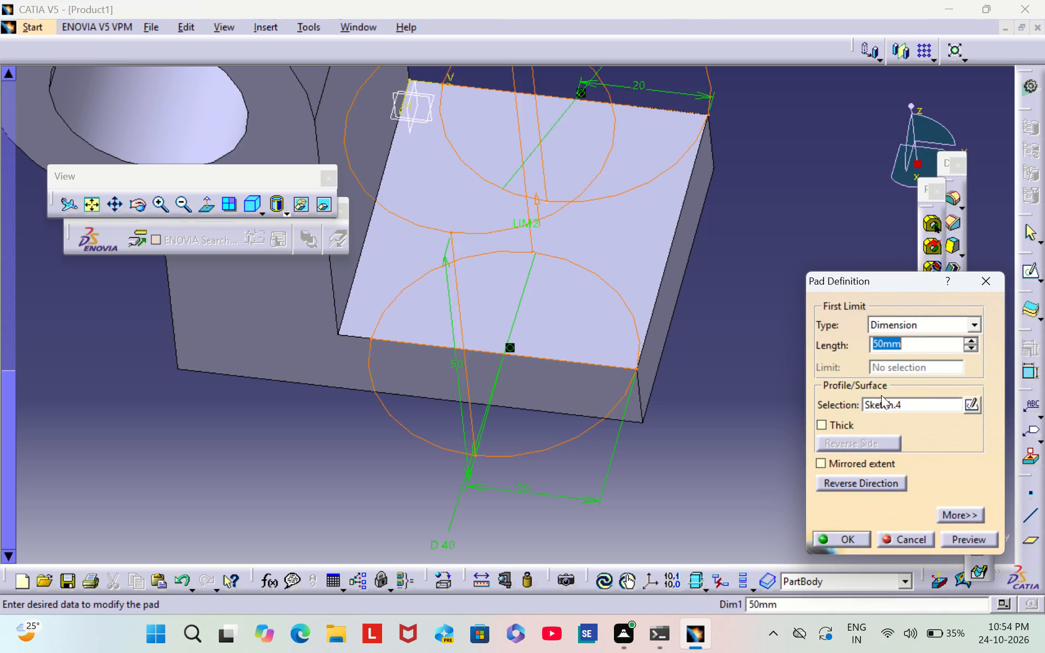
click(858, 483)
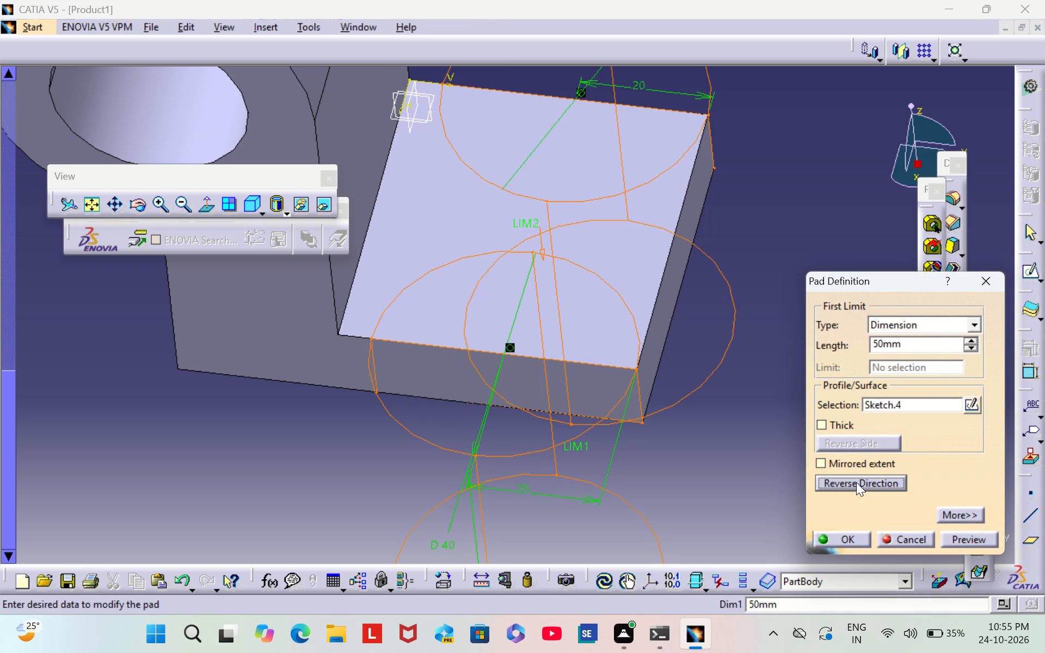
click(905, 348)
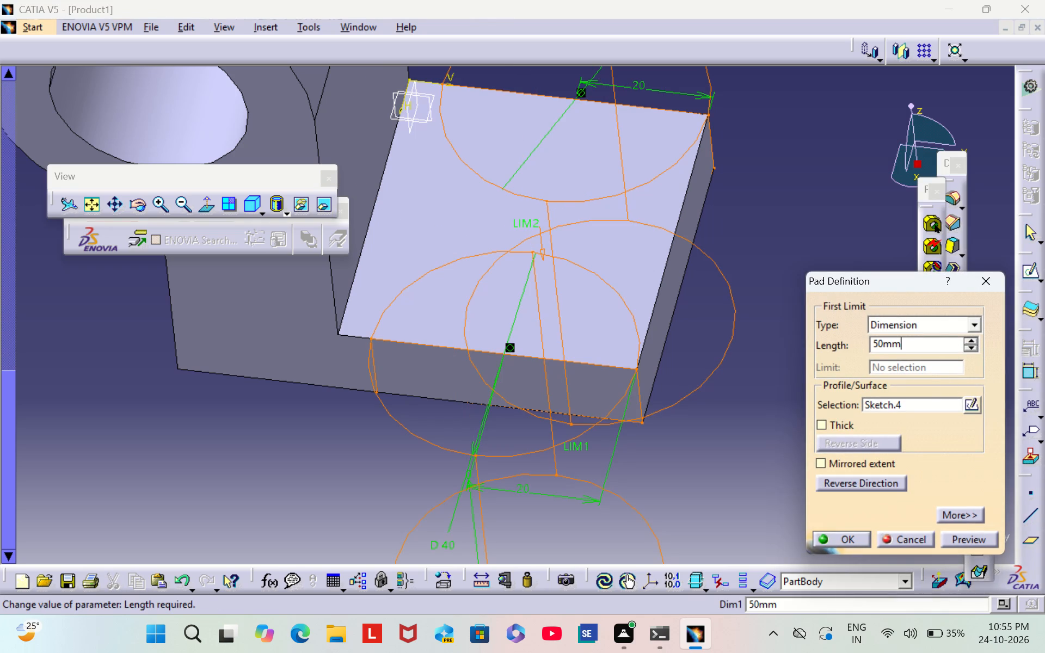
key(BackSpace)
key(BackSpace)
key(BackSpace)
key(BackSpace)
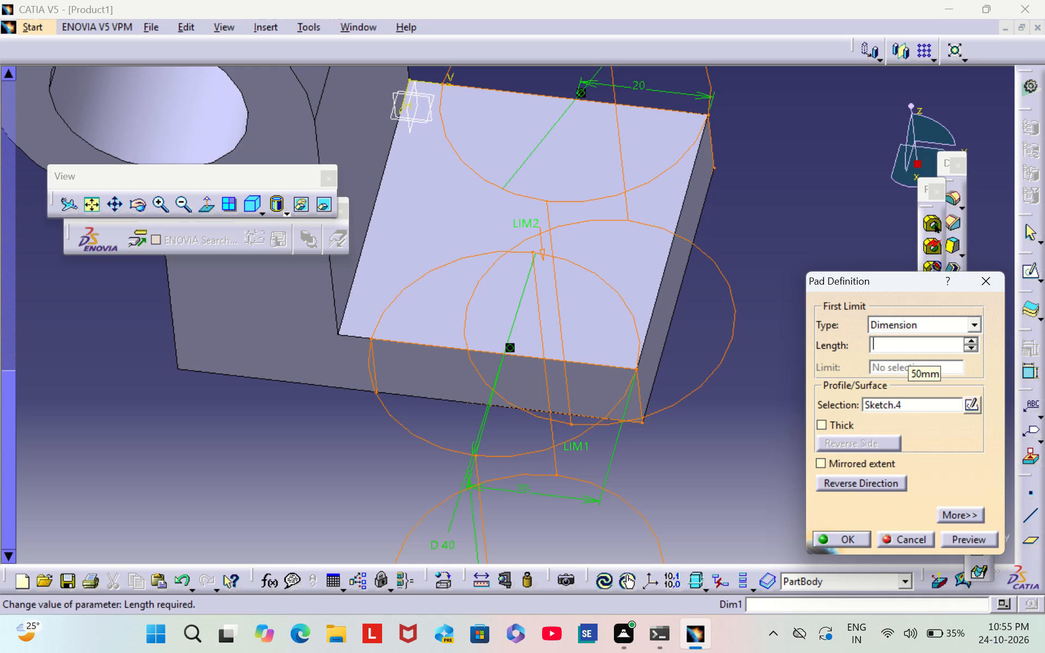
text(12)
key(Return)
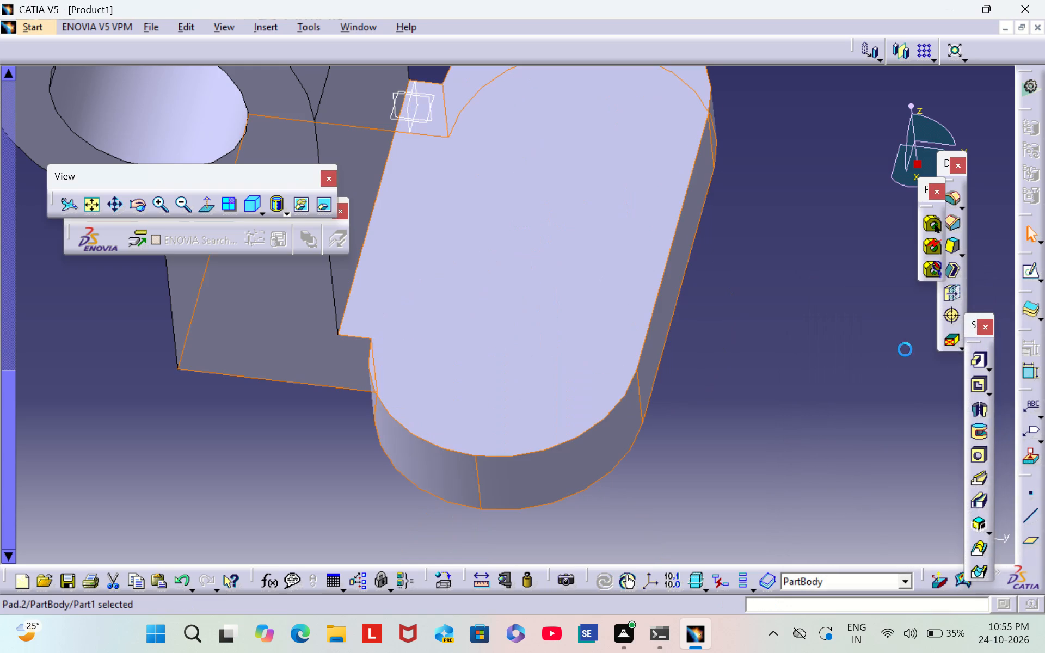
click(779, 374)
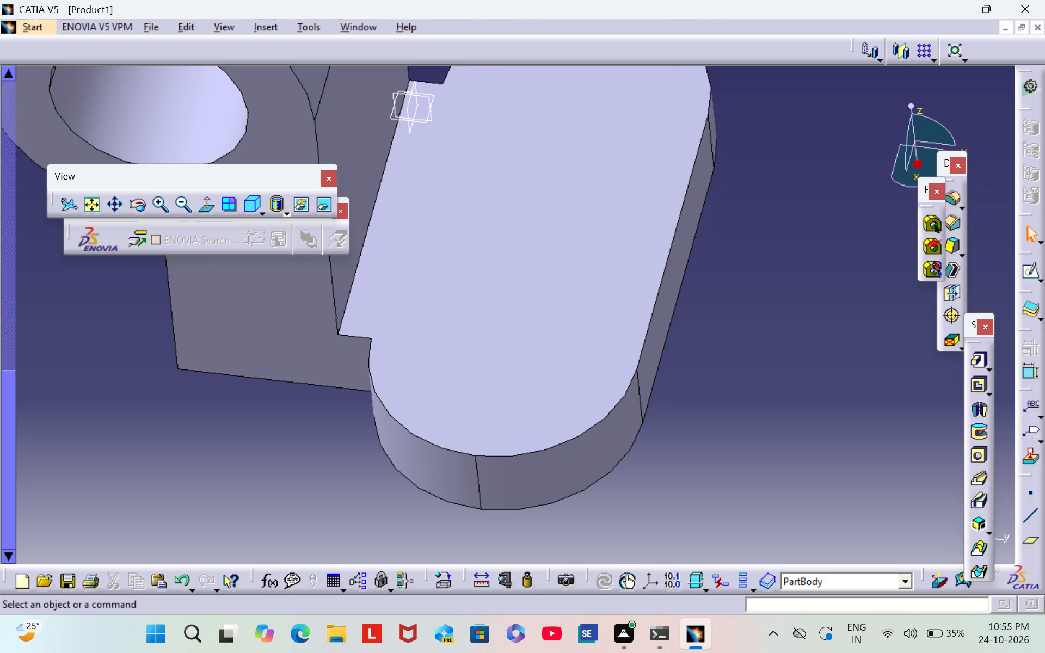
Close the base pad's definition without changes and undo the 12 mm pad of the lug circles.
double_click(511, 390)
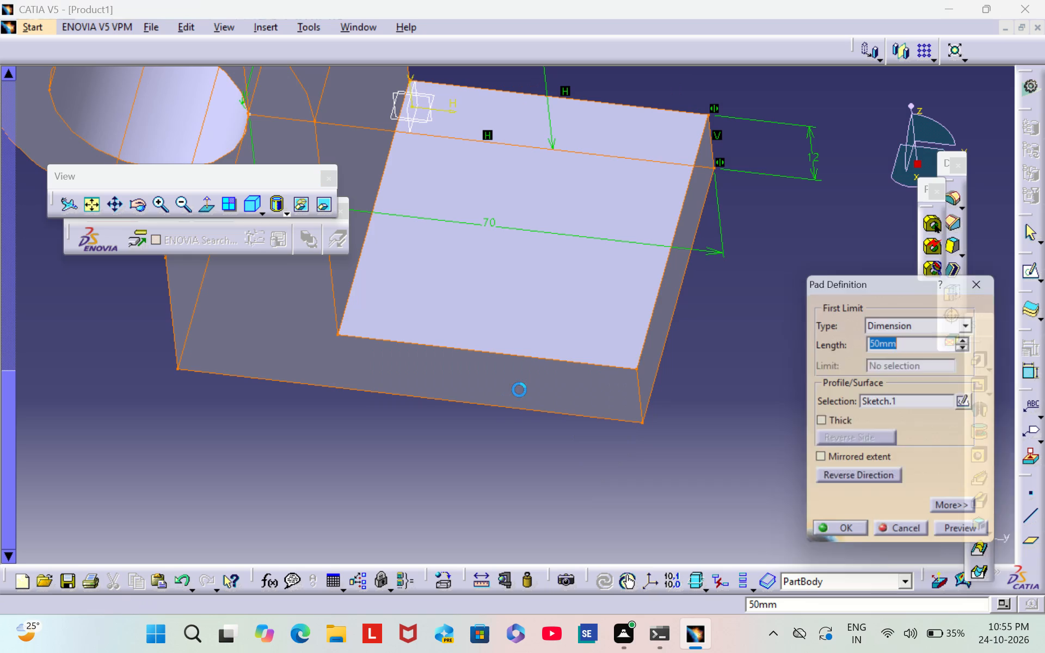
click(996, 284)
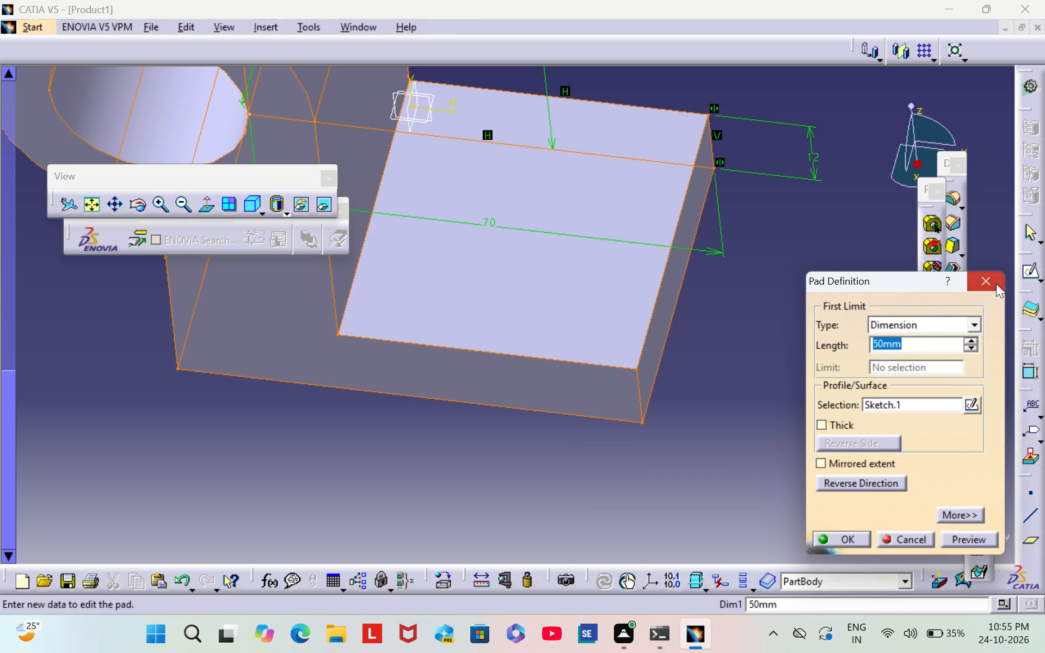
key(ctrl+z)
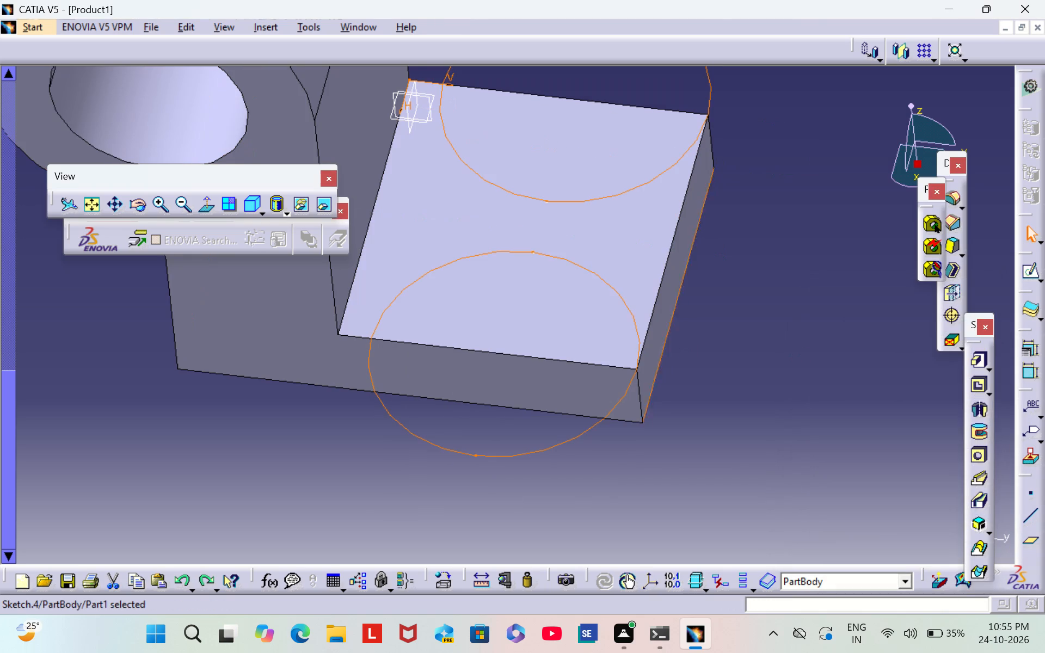
Reopen the lug sketch and set the diameter of the circle opposite the V axis to 20 mm.
click(1032, 269)
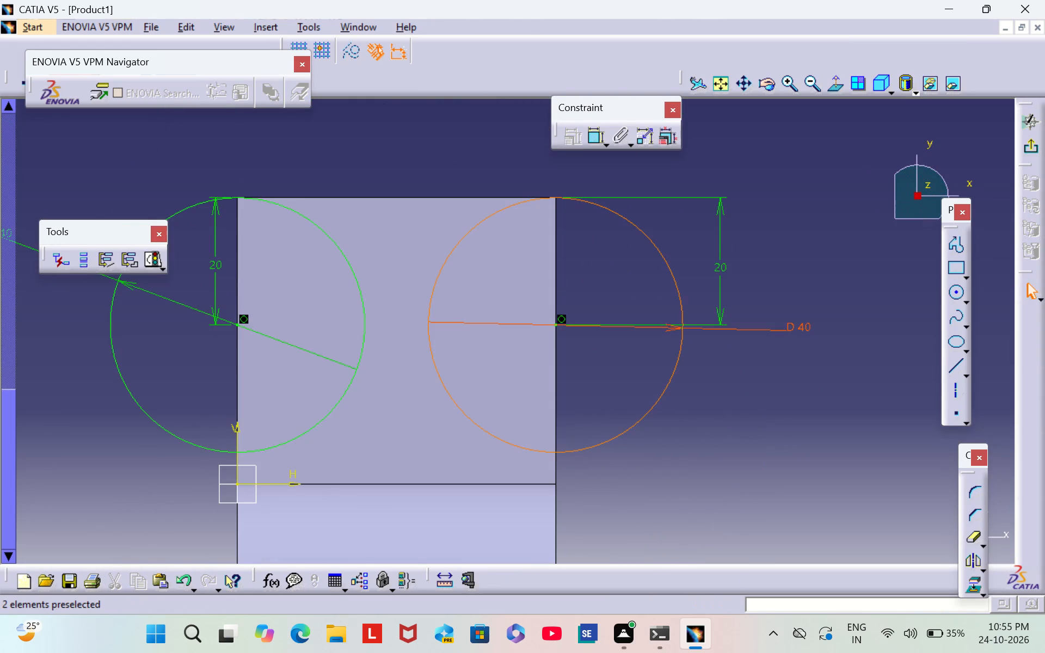
double_click(790, 325)
key(BackSpace)
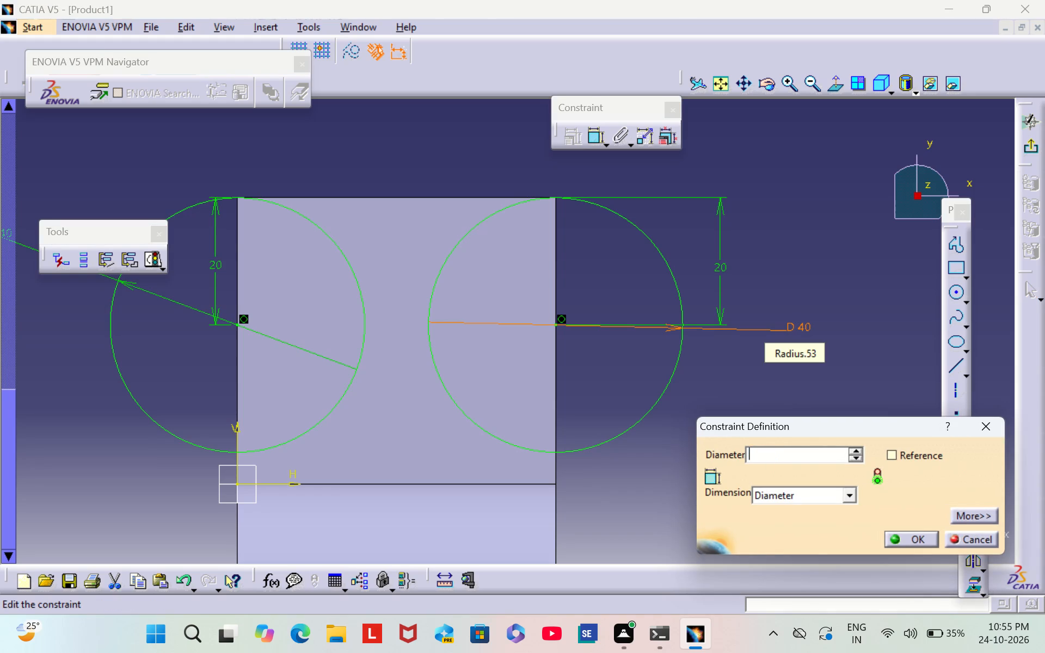
text(20)
key(Return)
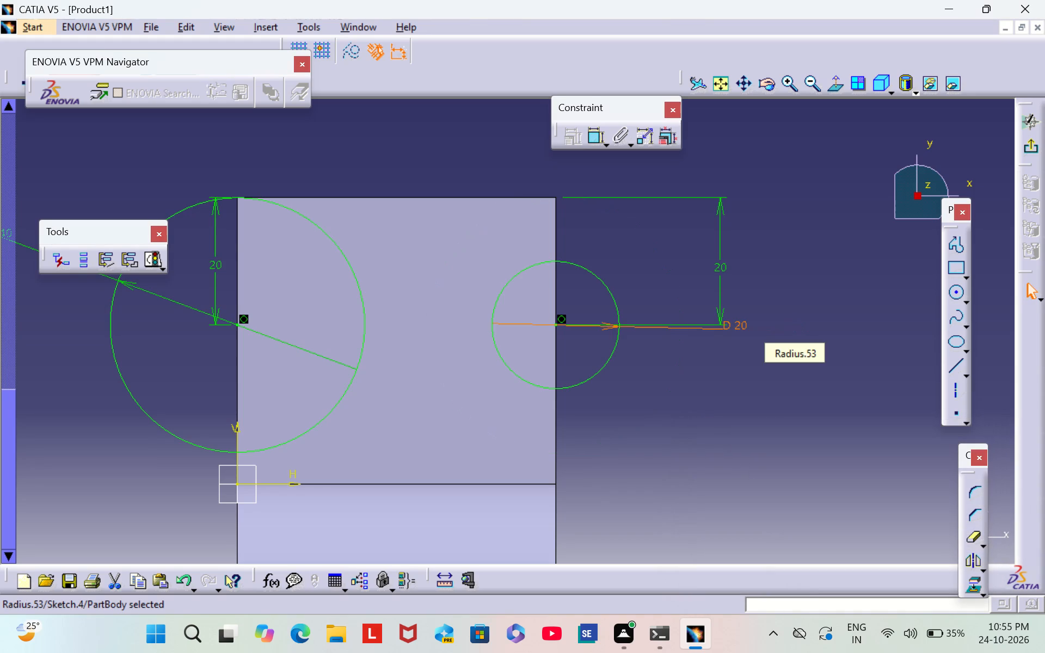
click(801, 270)
Set the distance from the centre of the circle opposite the V axis to the plate's end edge to 10 mm.
double_click(723, 267)
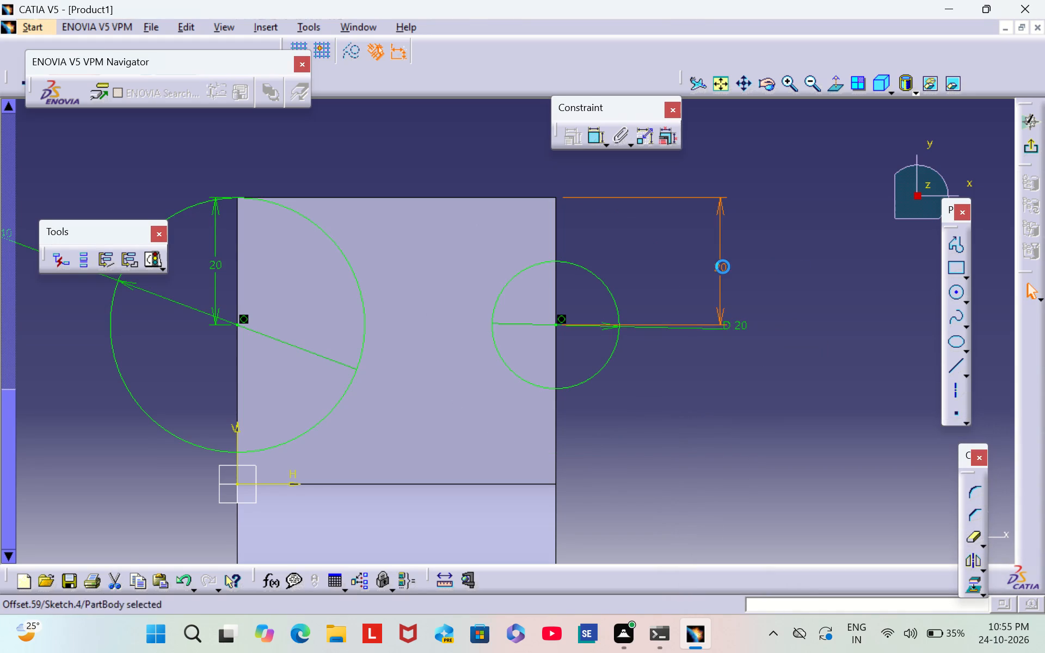
key(BackSpace)
text(10)
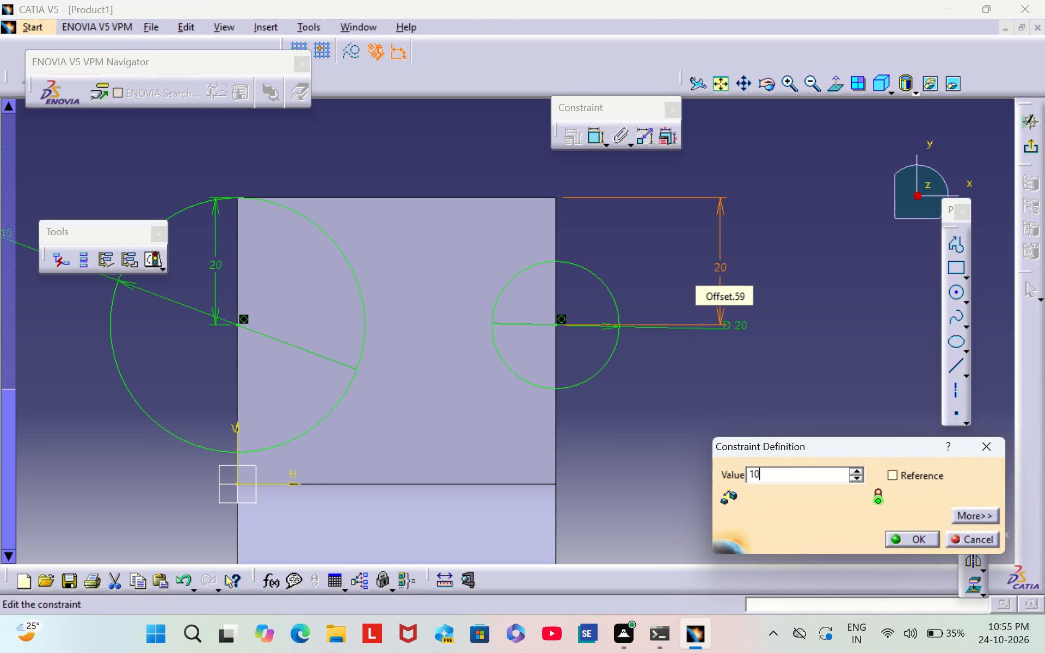
key(Return)
click(696, 380)
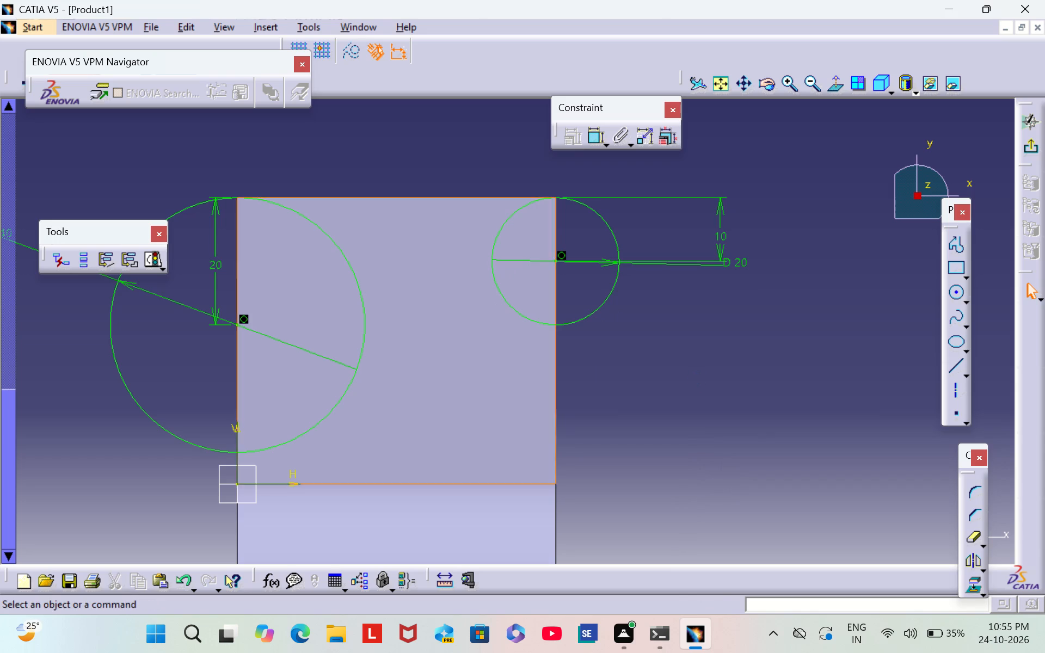
Set the distance from the centre of the circle on the V axis to the plate's end edge to 10 mm.
double_click(212, 266)
key(BackSpace)
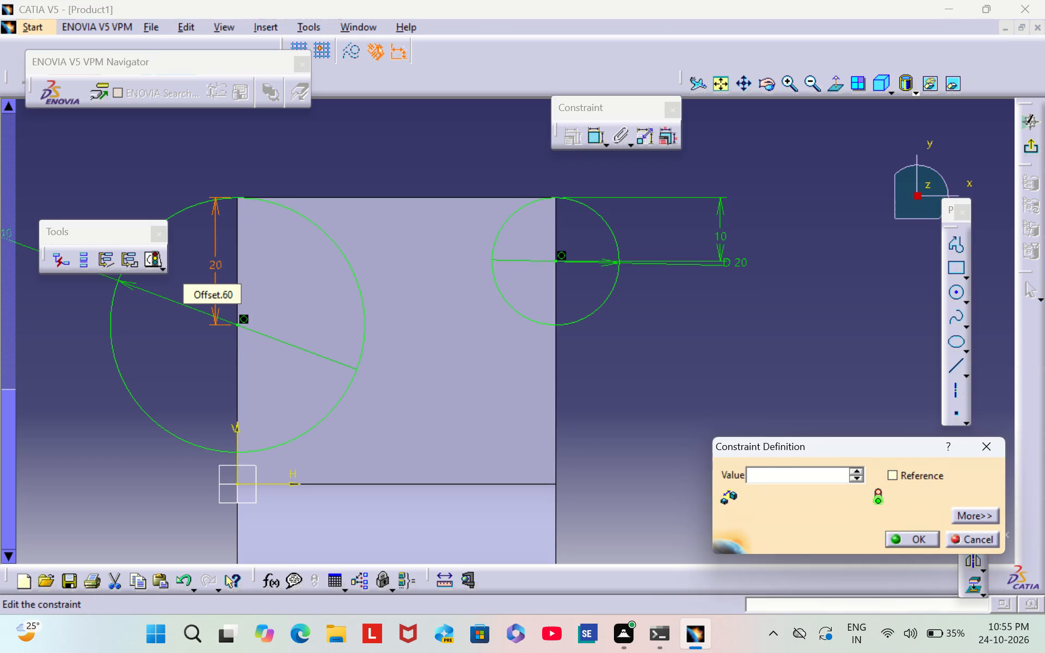
text(10)
key(Return)
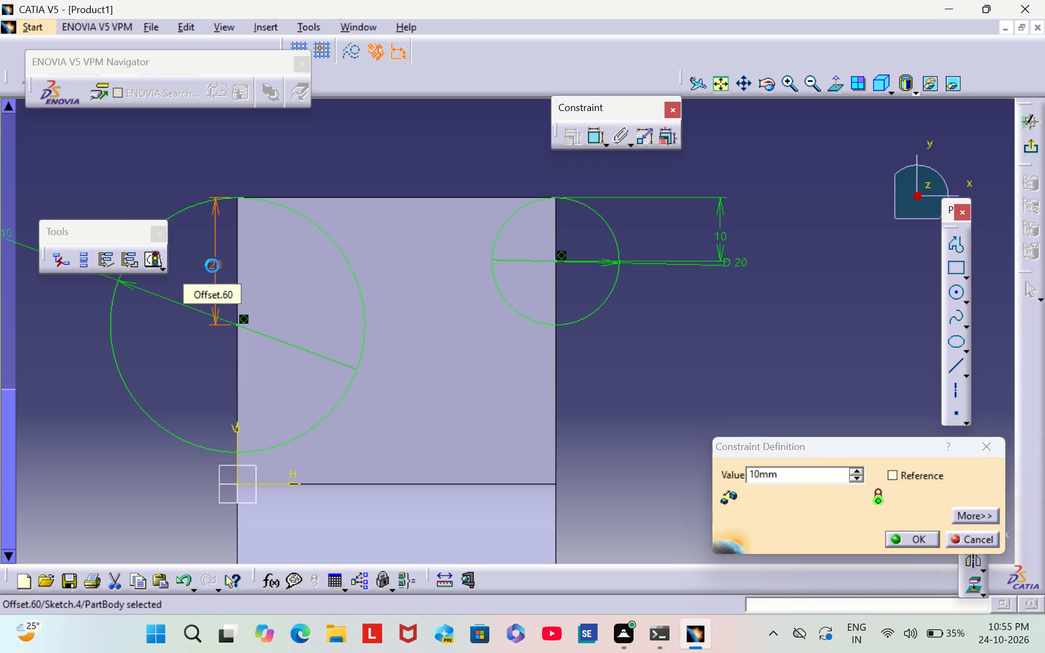
click(354, 163)
Set the diameter of the circle on the V axis to 20 mm, and exit the sketch.
middle_drag(371, 145, 509, 231)
scroll(371, 145, down, 1)
middle_drag(292, 196, 418, 159)
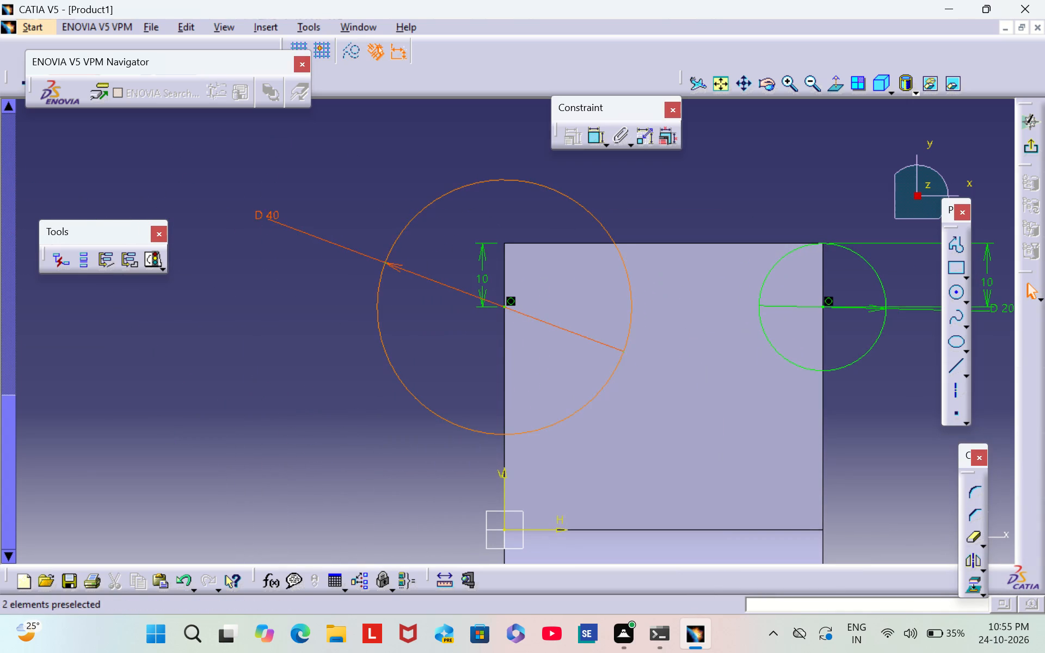
double_click(275, 214)
key(BackSpace)
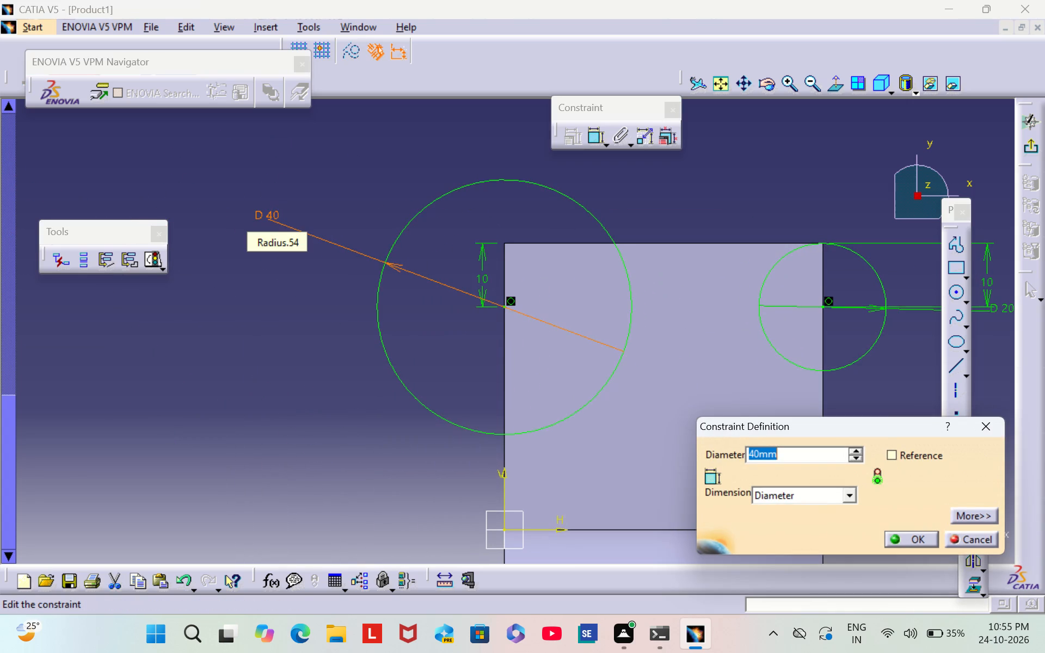
text(20)
key(Return)
scroll(509, 275, down, 1)
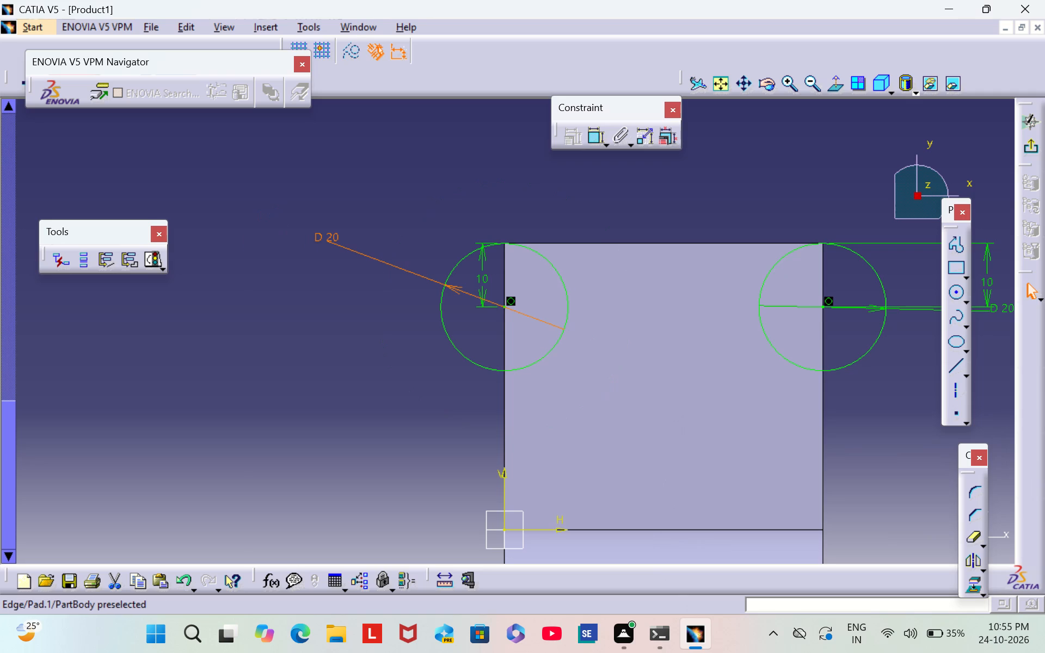
click(826, 190)
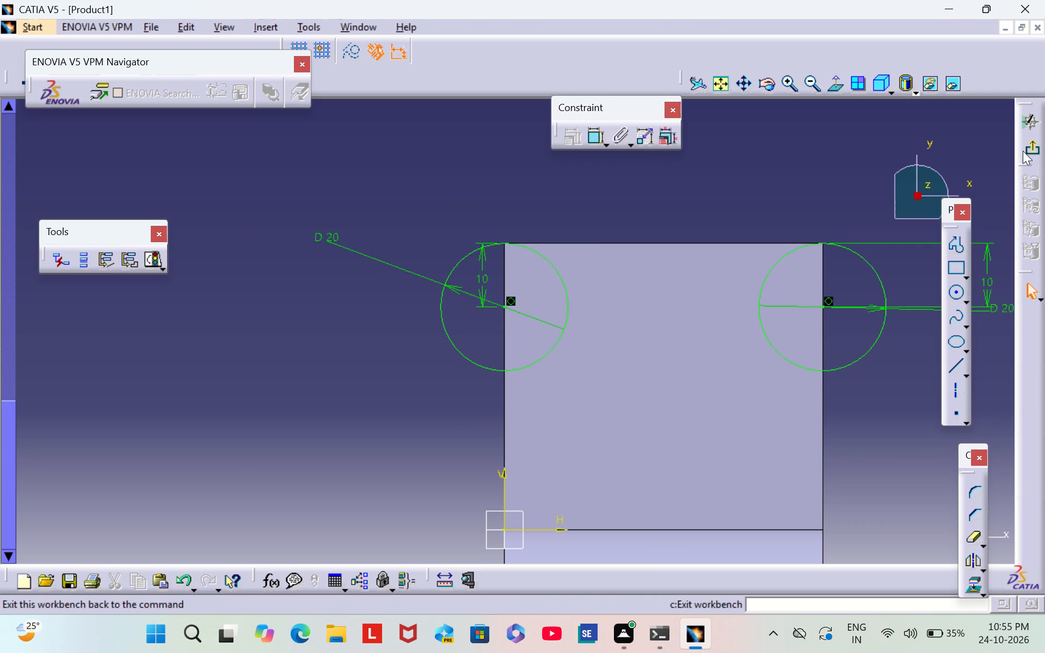
click(1026, 150)
Pad the two-circle sketch 12 mm in the reversed direction to form lugs on both sides of the plate.
middle_drag(752, 269, 743, 239)
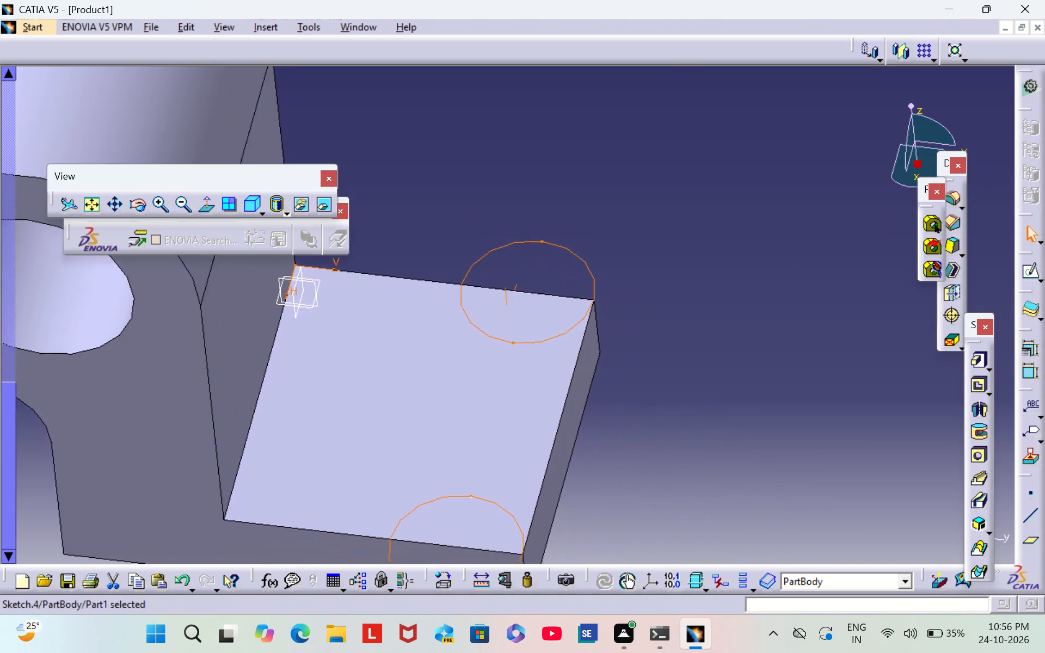
middle_drag(743, 239, 764, 168)
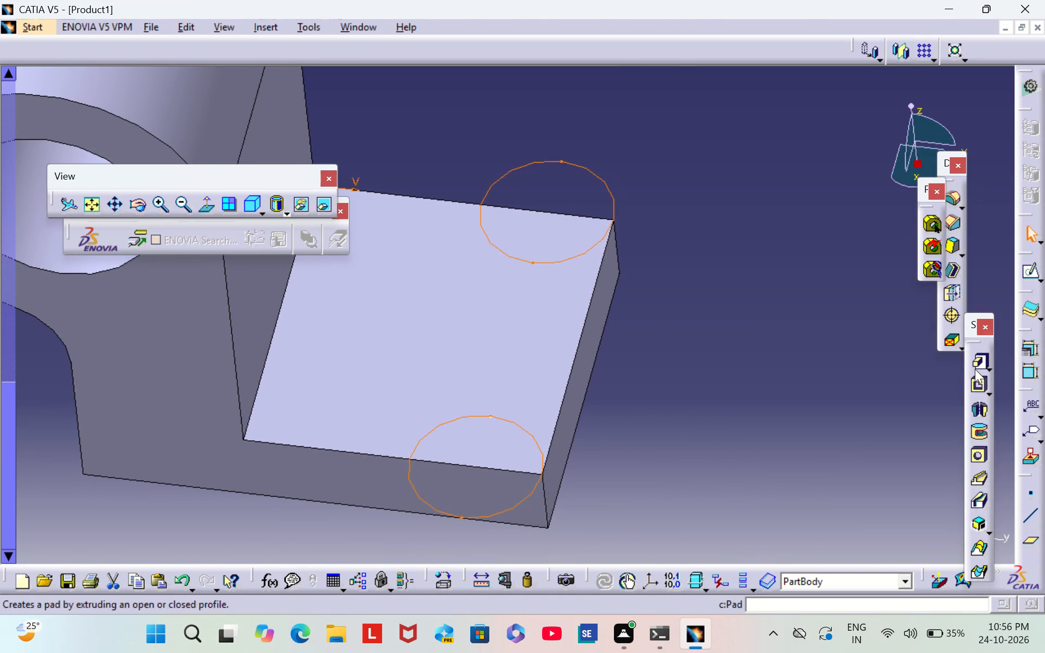
click(975, 368)
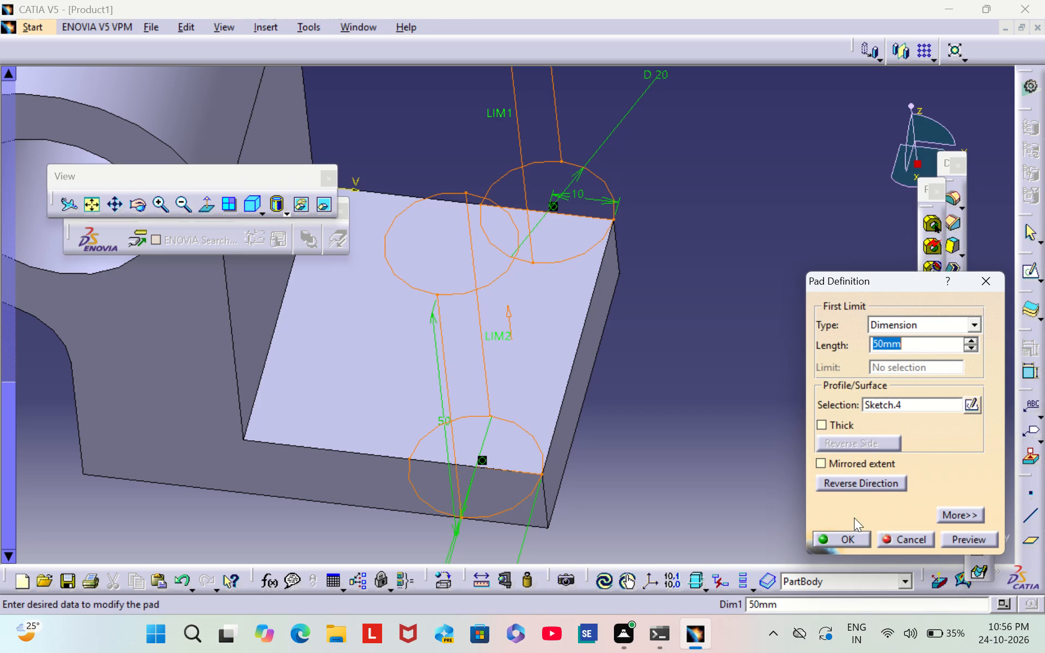
click(847, 480)
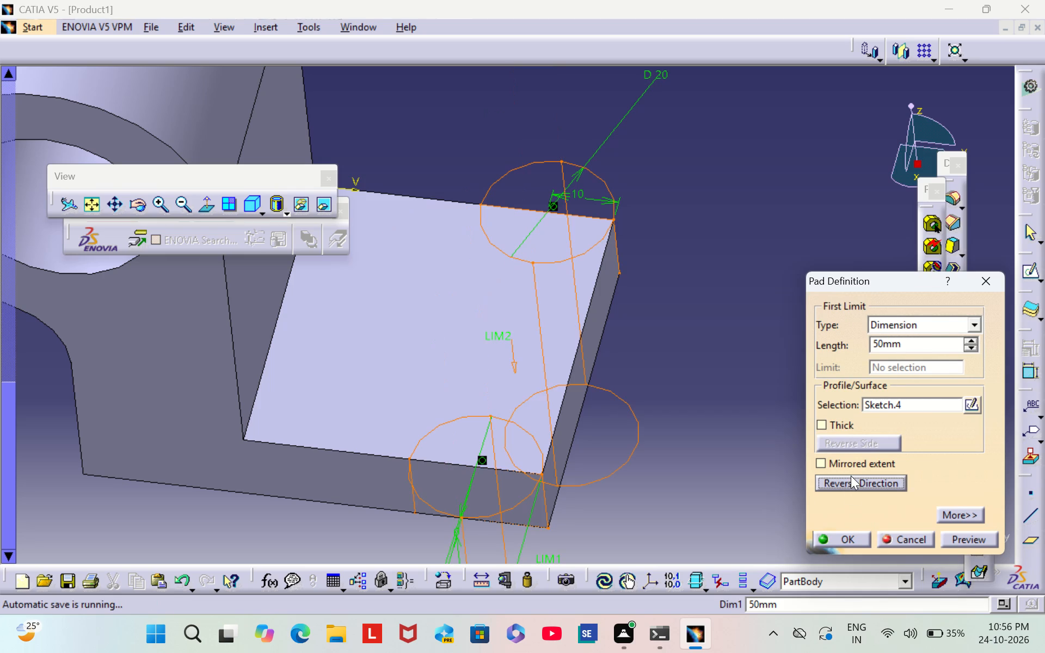
click(907, 337)
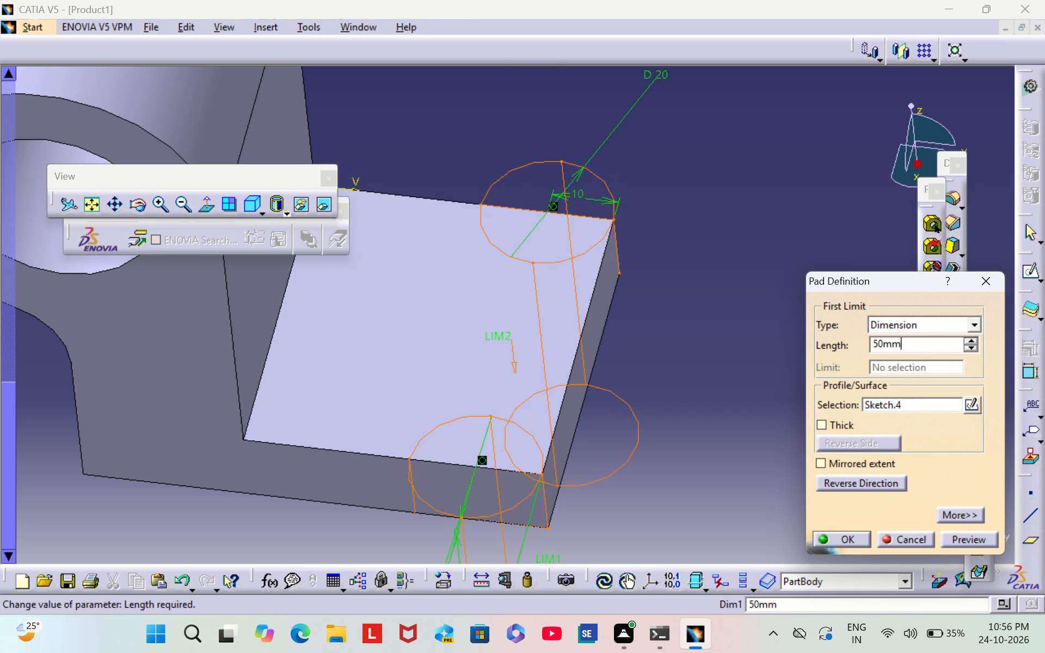
key(BackSpace)
key(BackSpace)
key(BackSpace)
key(BackSpace)
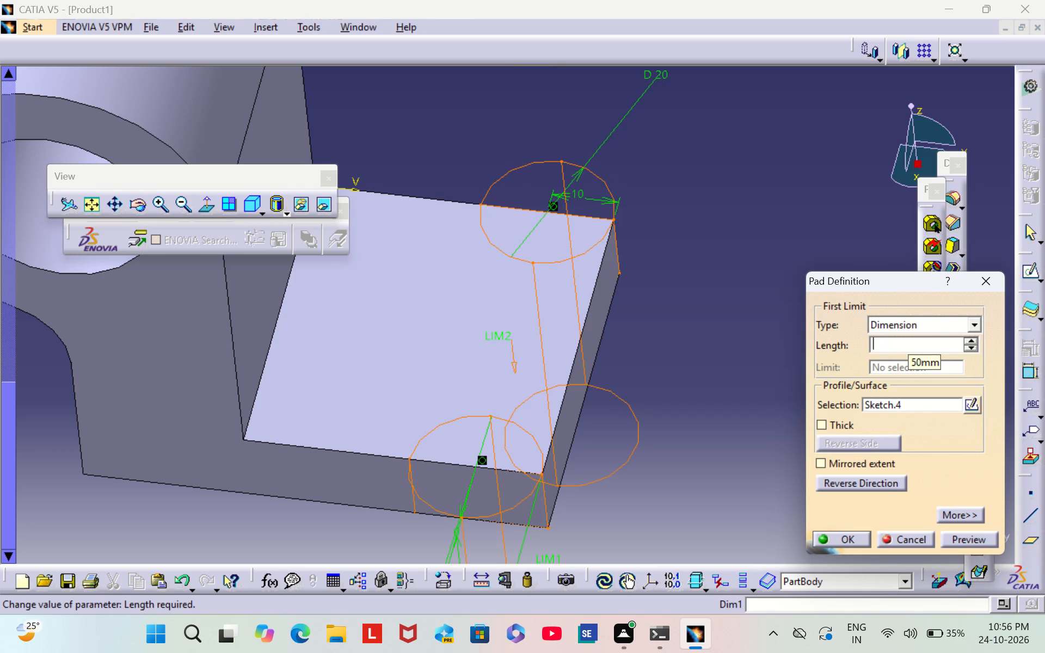
text(12)
key(Return)
click(829, 384)
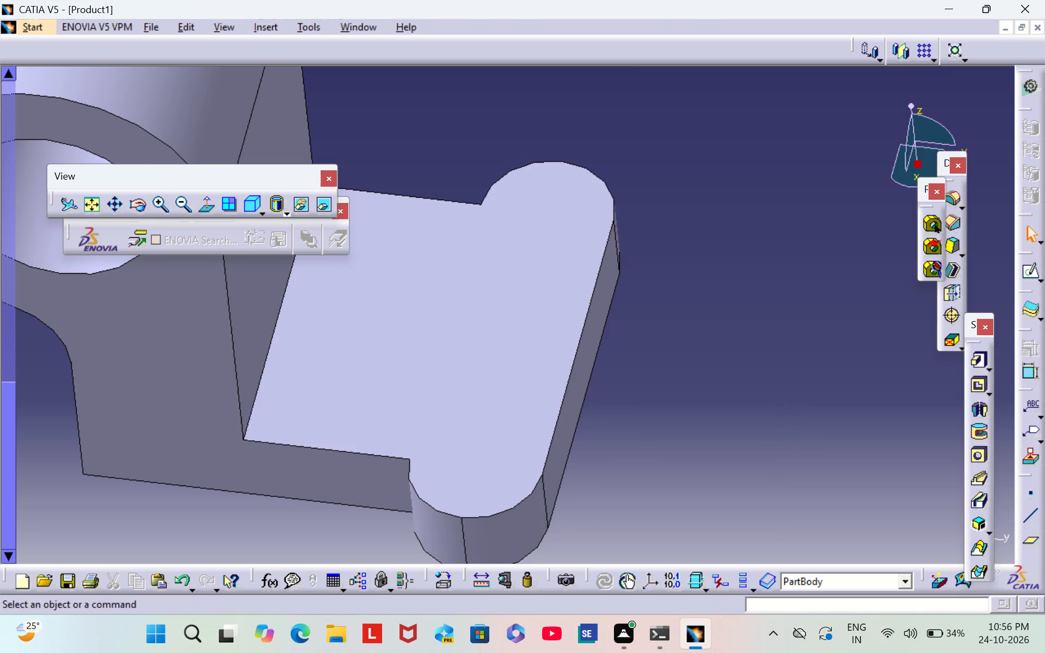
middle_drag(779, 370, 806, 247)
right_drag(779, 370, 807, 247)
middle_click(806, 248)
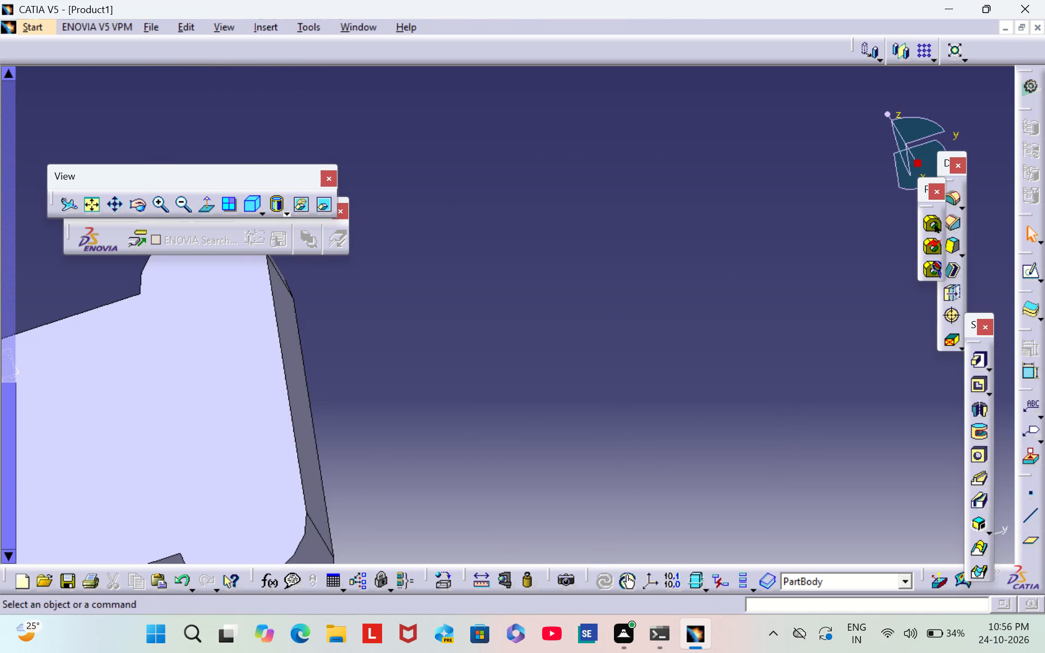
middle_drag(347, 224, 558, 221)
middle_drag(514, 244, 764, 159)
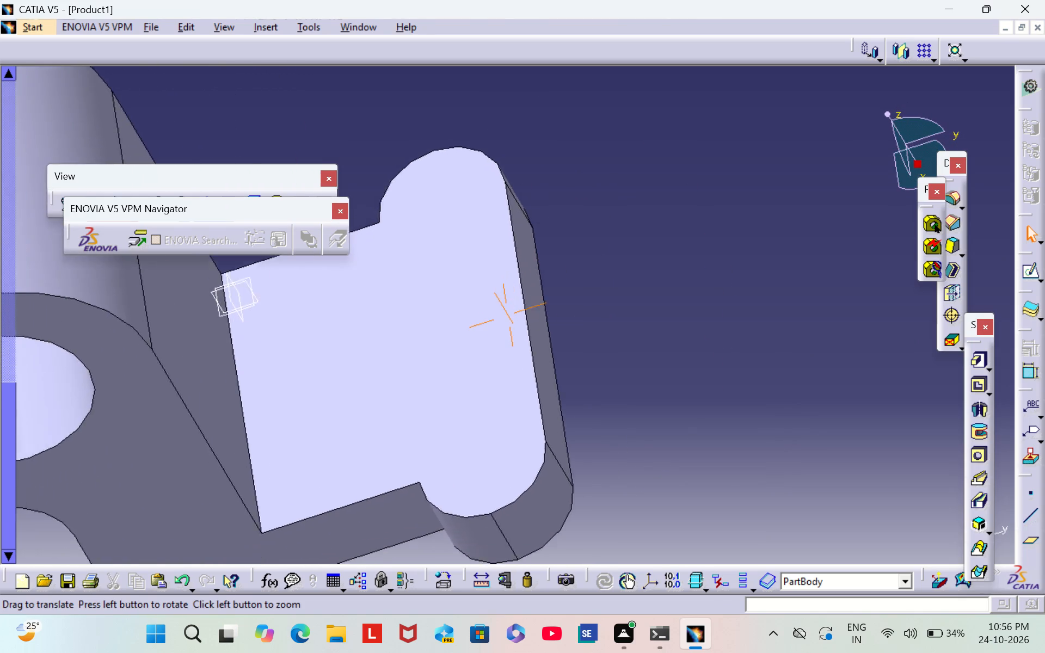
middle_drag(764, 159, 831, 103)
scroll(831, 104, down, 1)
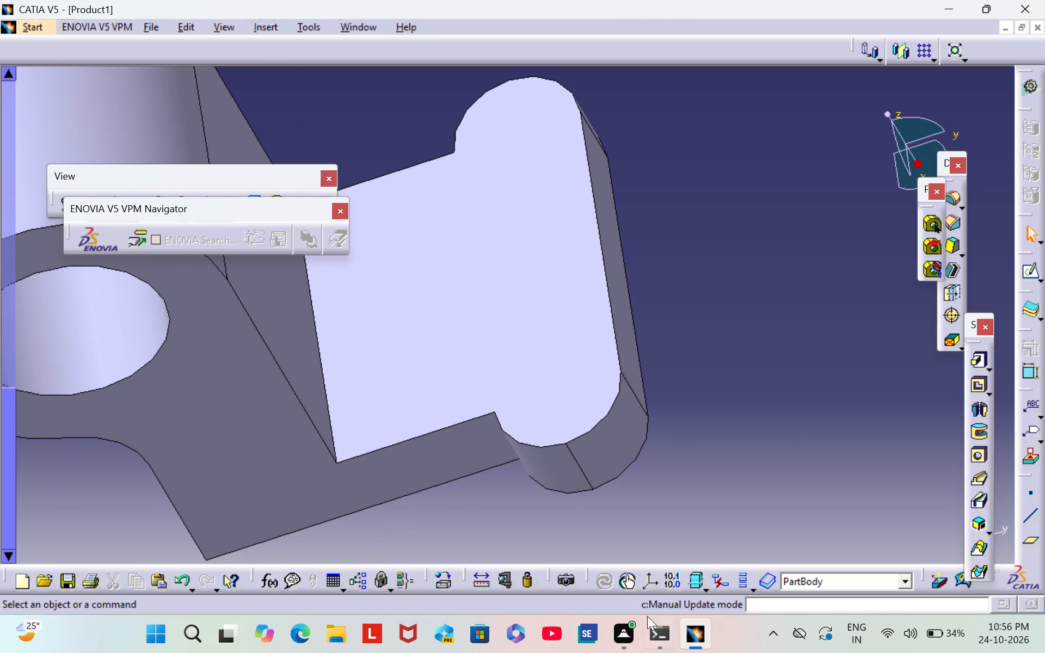
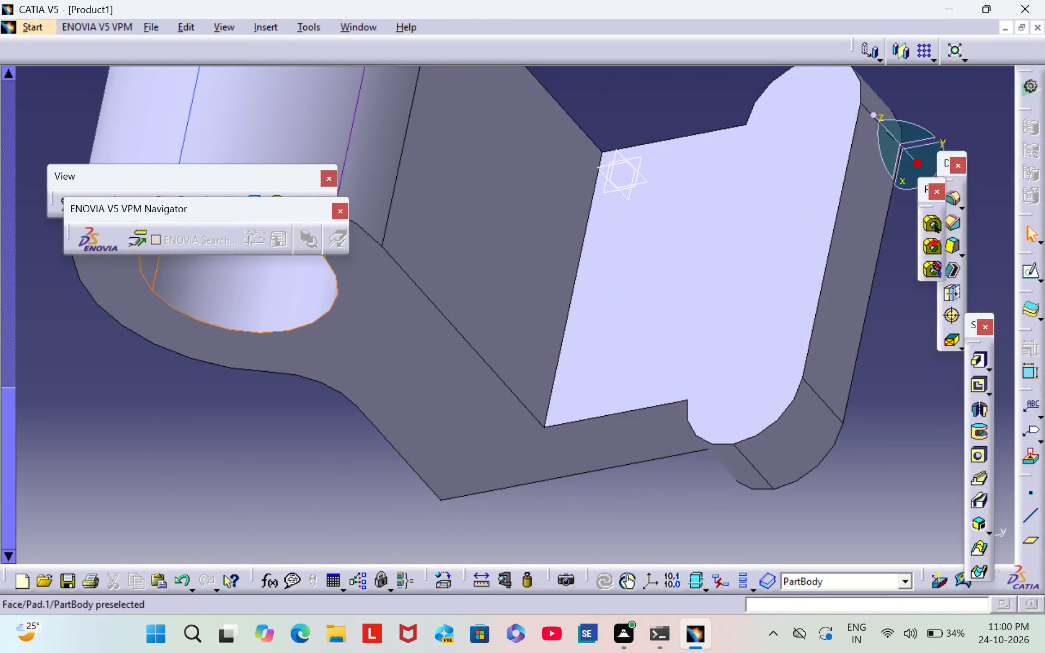
Fit the whole bracket in view and examine the padded side lugs from above the plate.
drag(190, 213, 196, 263)
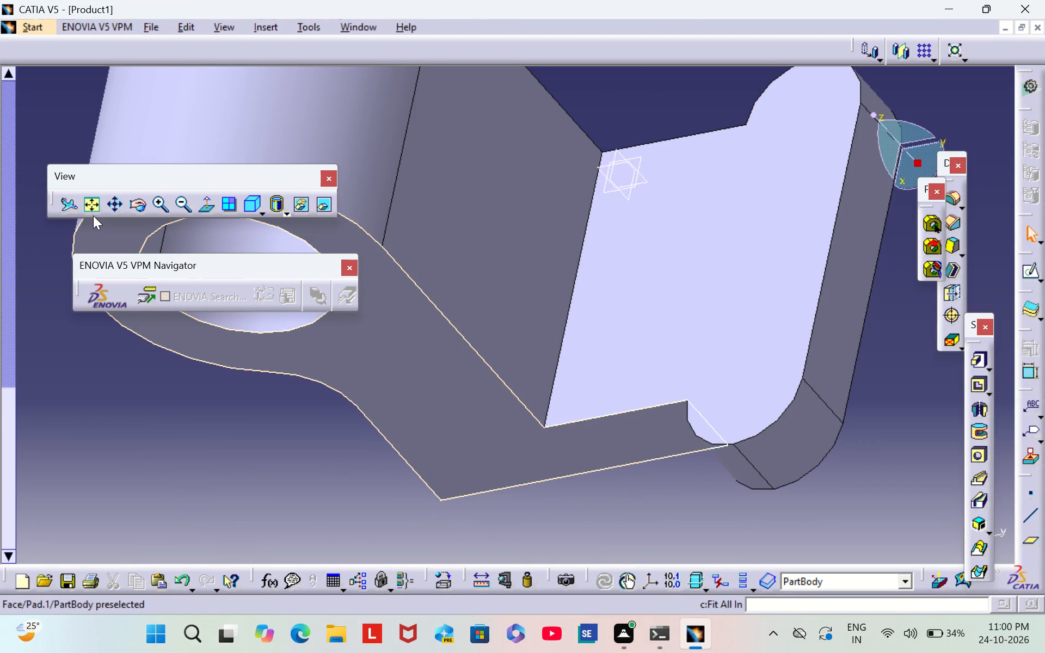
click(95, 212)
middle_drag(598, 168, 611, 165)
right_drag(600, 169, 611, 165)
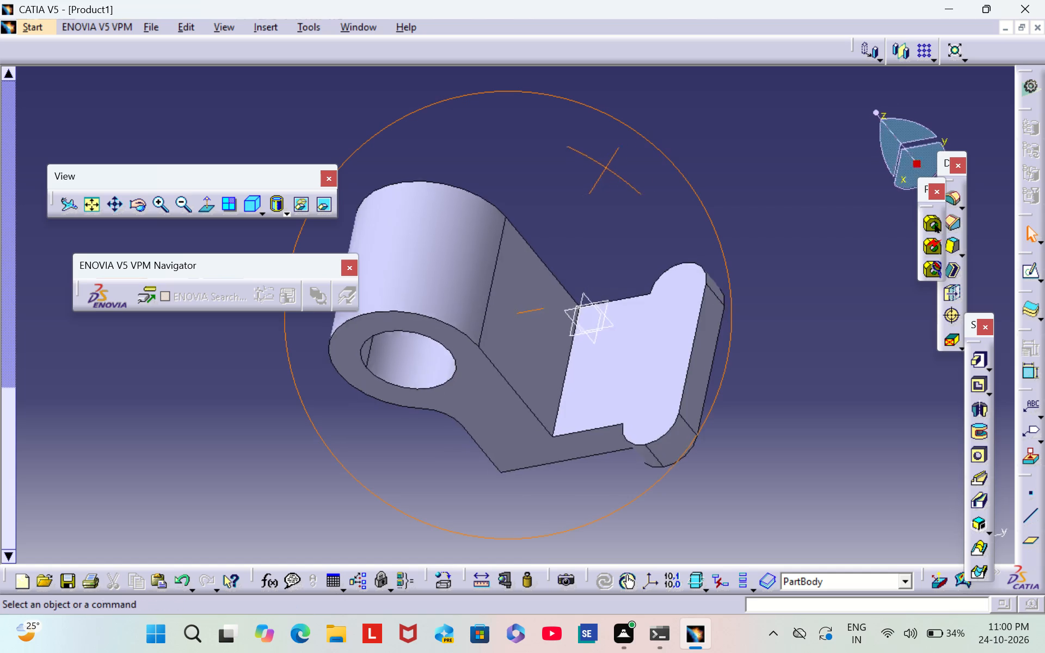
right_drag(611, 165, 673, 192)
middle_drag(611, 165, 673, 192)
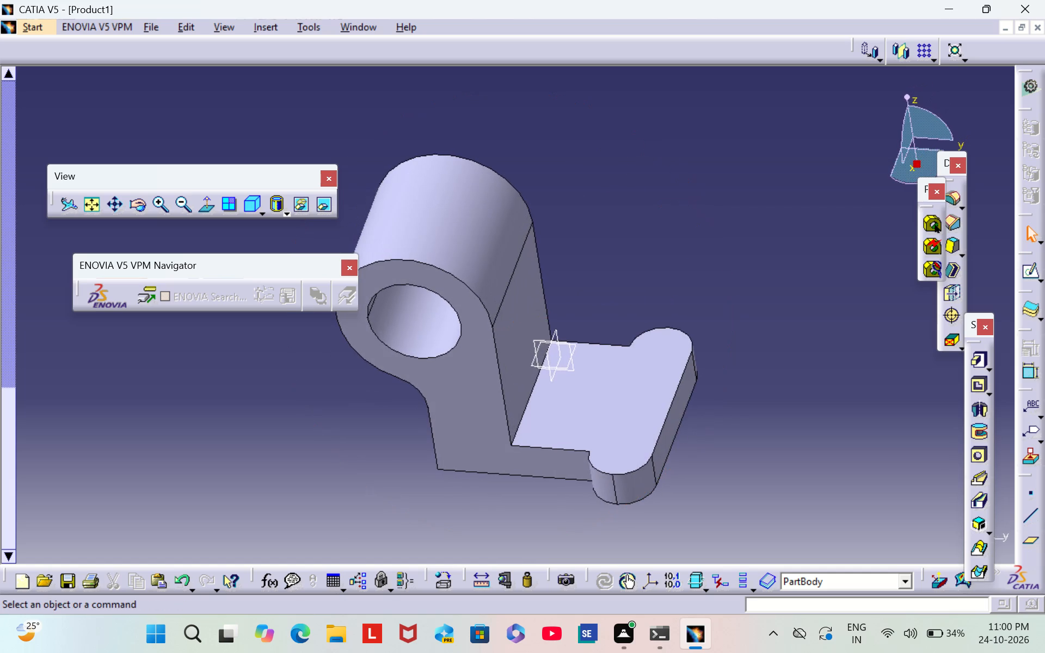
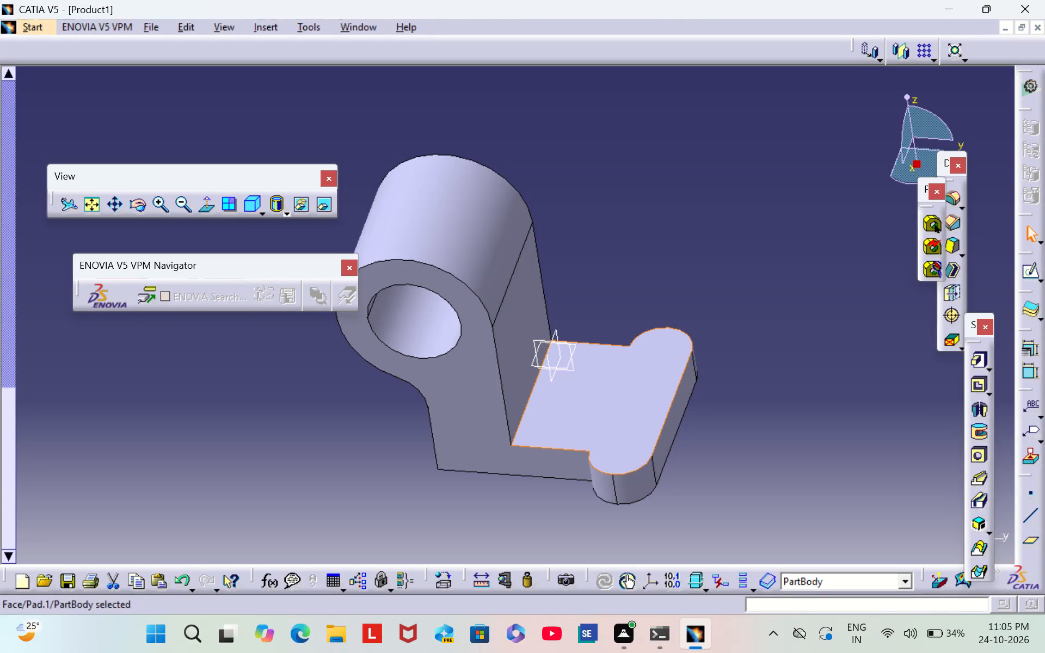
Start a sketch on the plate's top face and draw a circle in each rounded lug, about 10 mm diameter on the V axis and 11 mm opposite.
click(1030, 275)
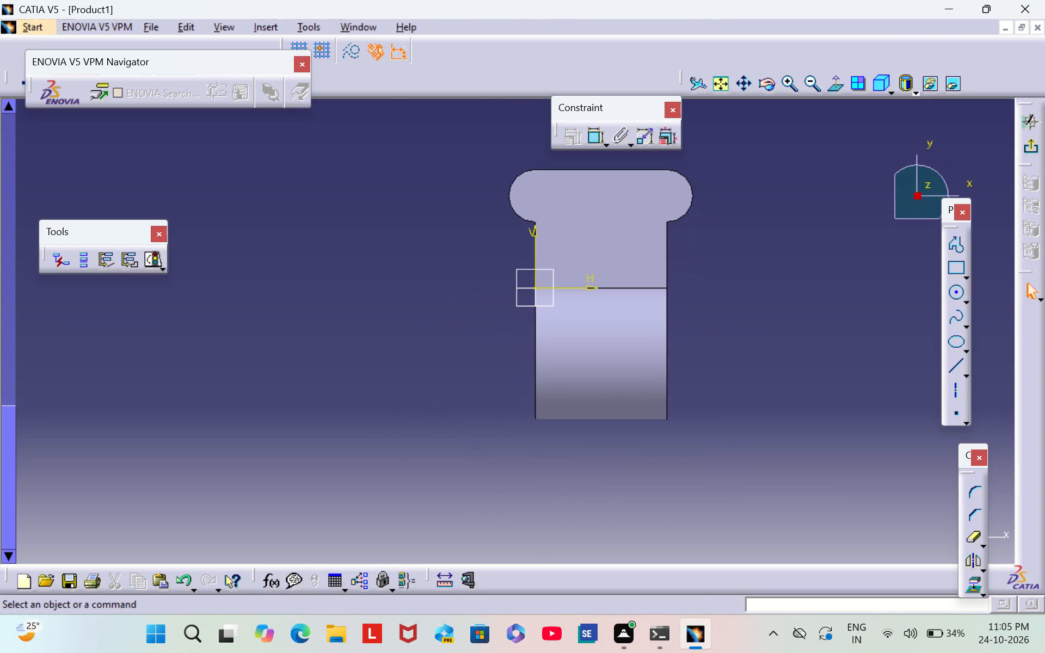
middle_drag(794, 221, 796, 303)
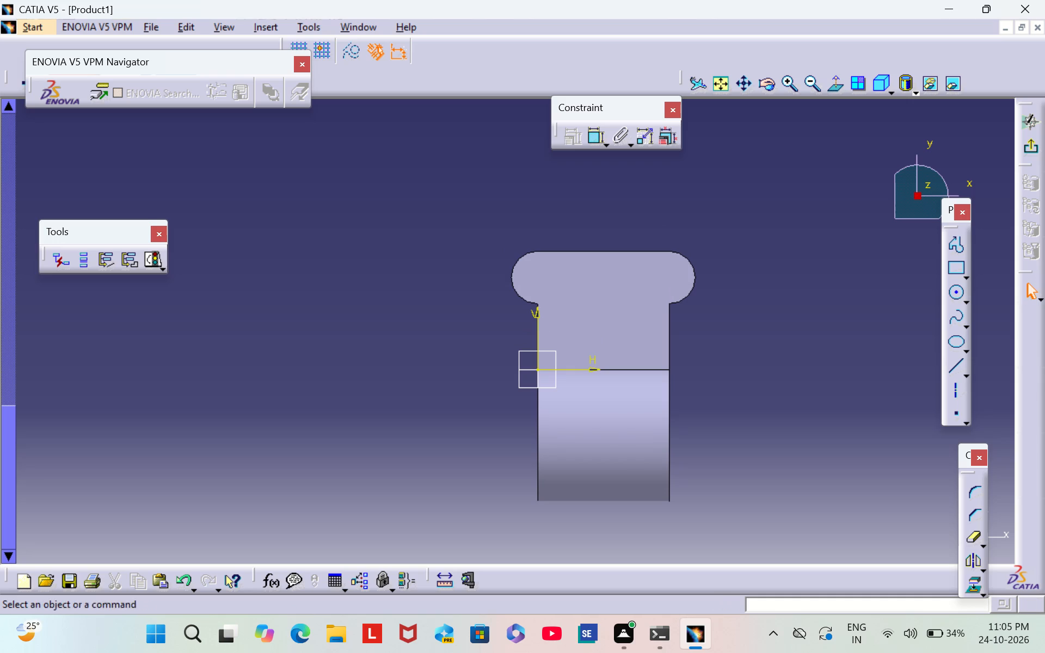
click(955, 295)
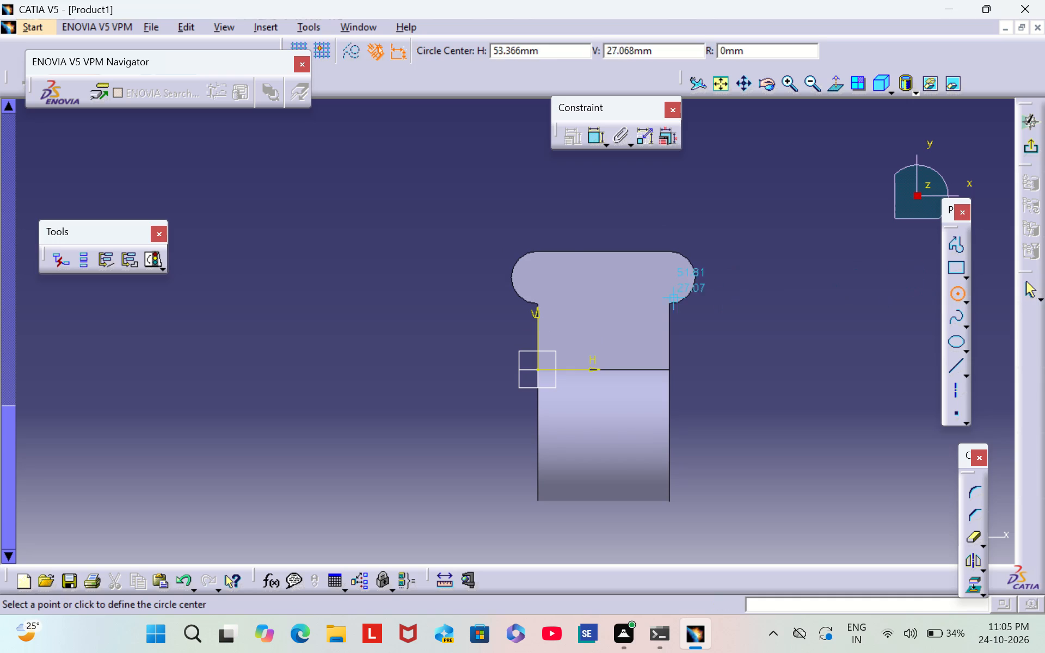
click(539, 277)
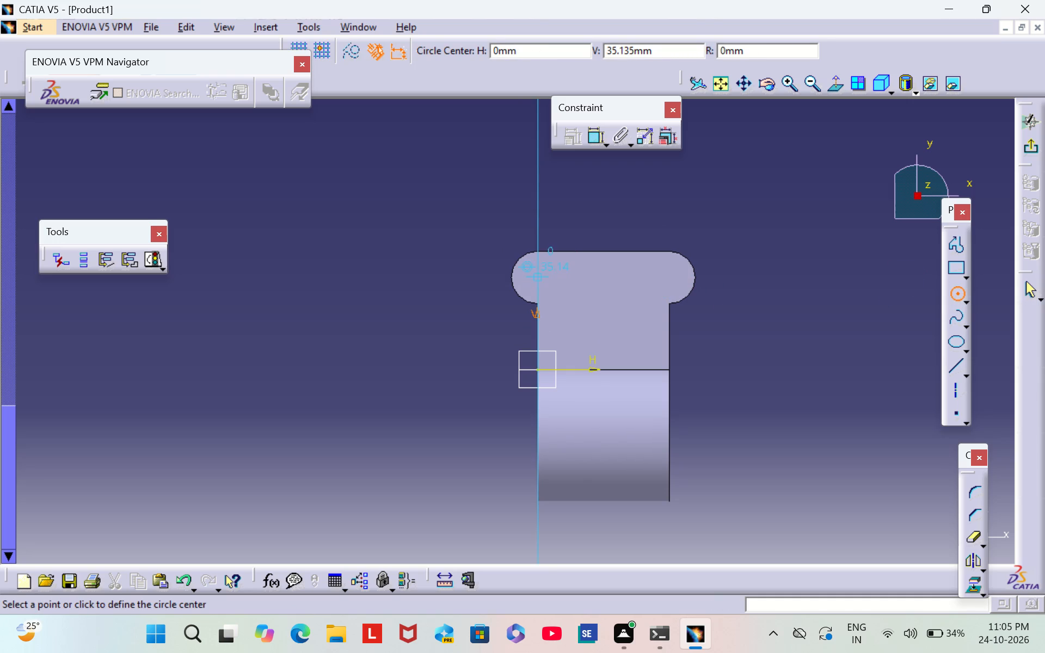
click(551, 280)
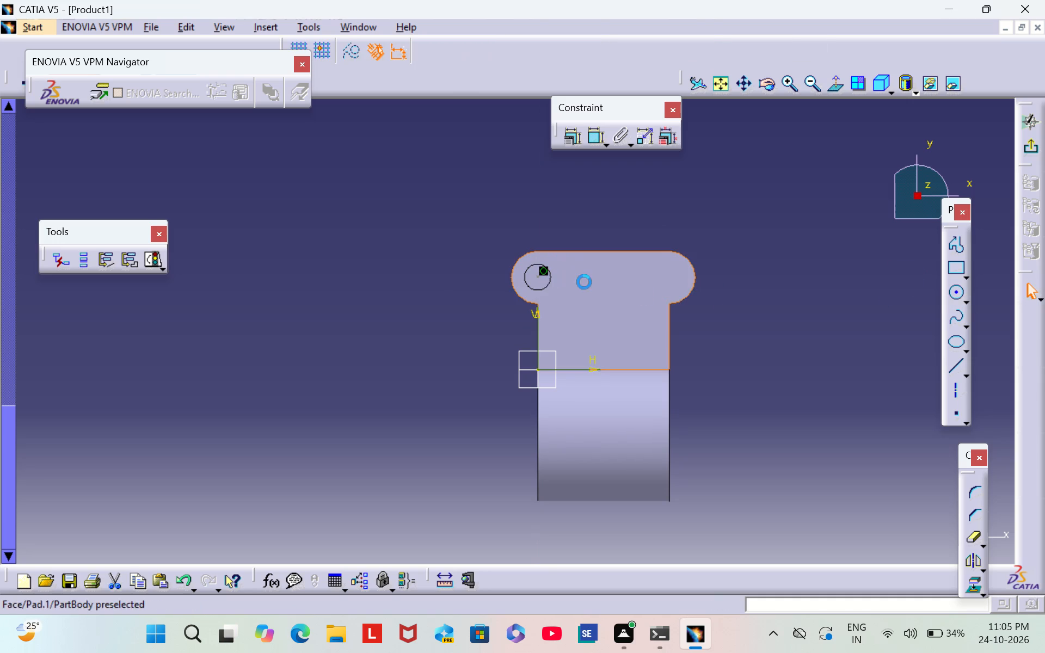
click(764, 326)
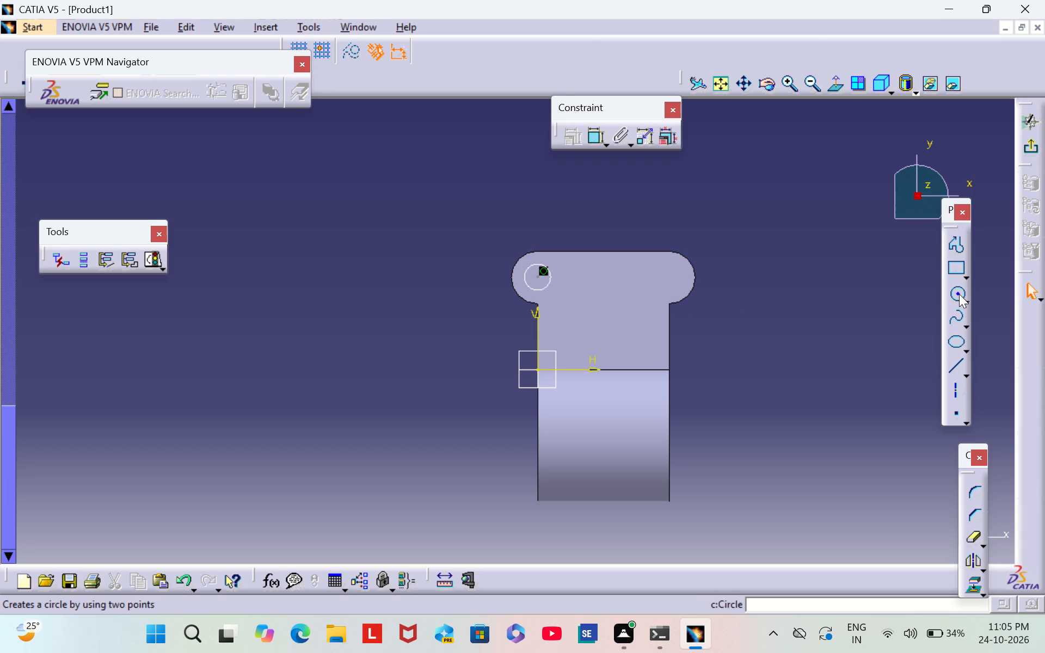
click(959, 294)
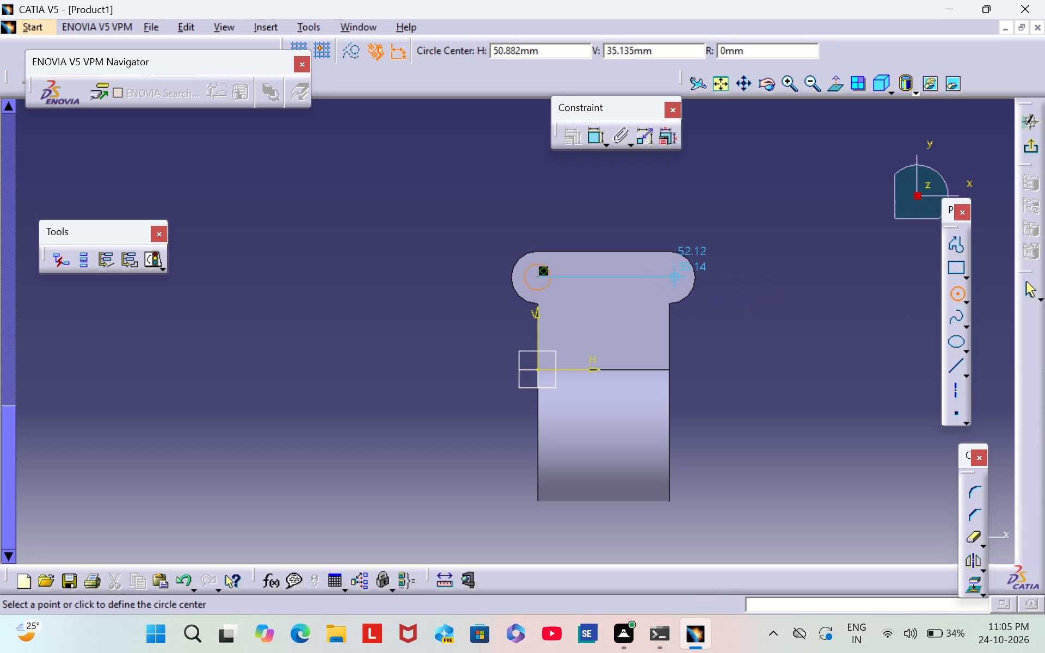
click(665, 276)
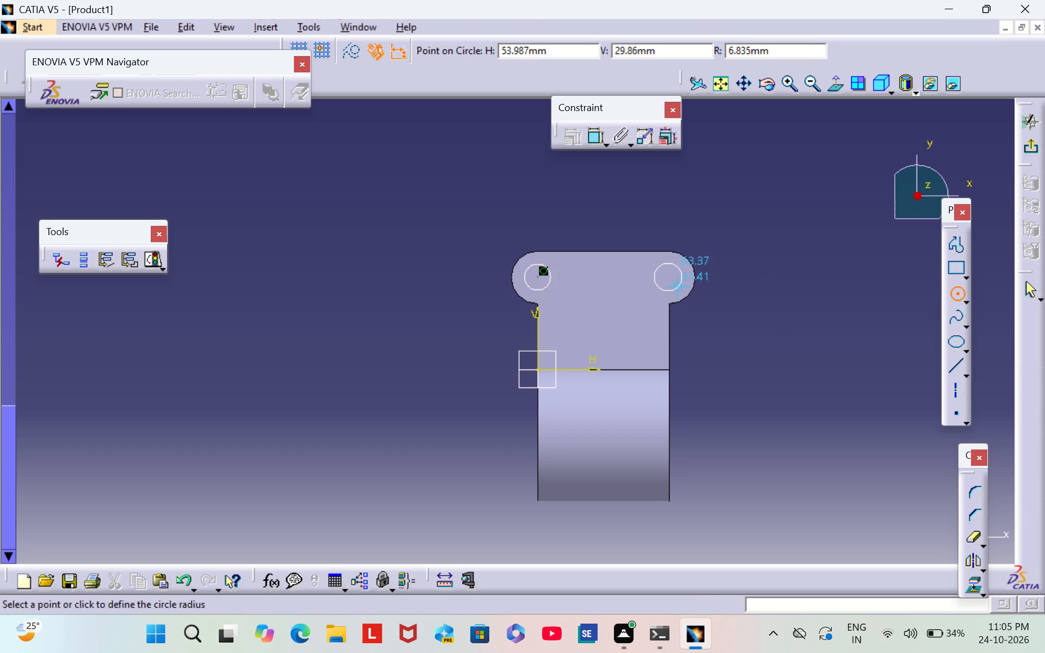
click(677, 286)
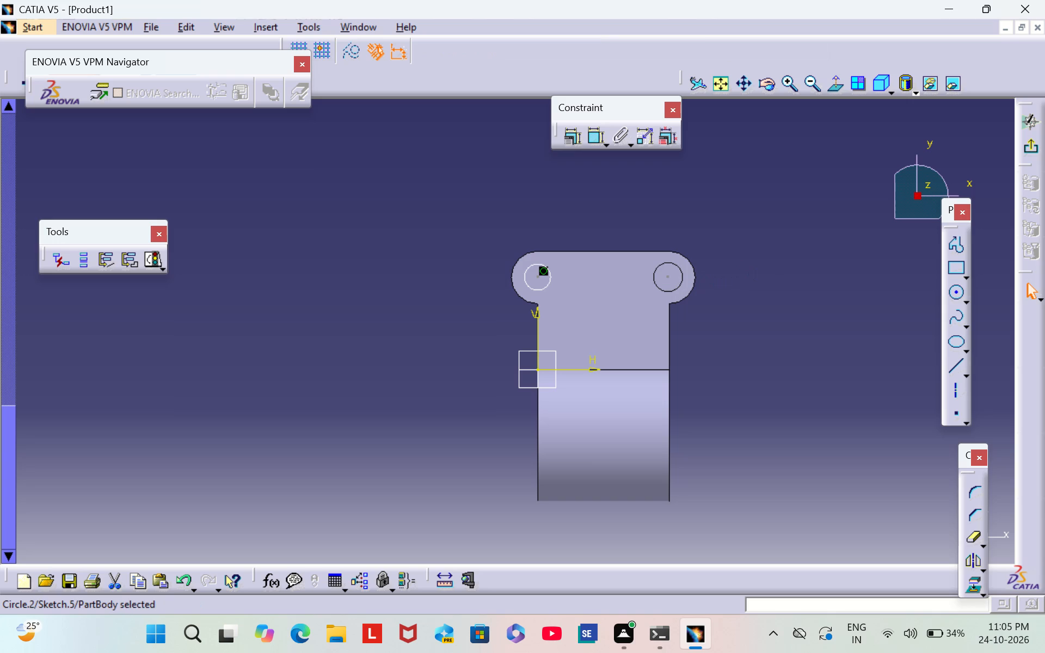
click(877, 293)
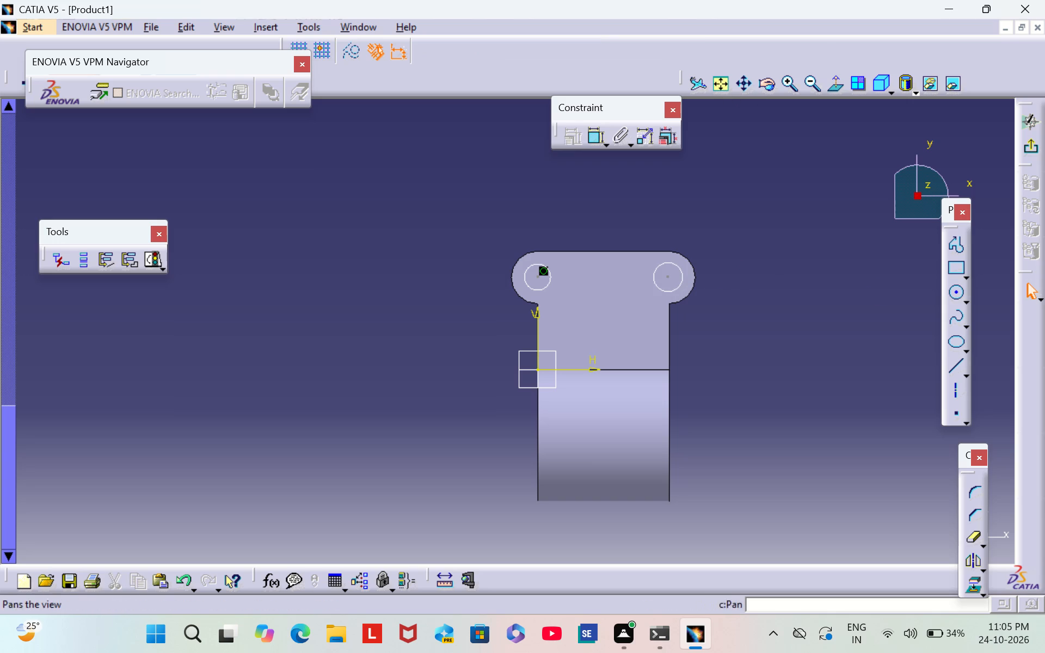
Dimension the circle in the lug away from the V axis and set its diameter to 12 mm.
click(597, 143)
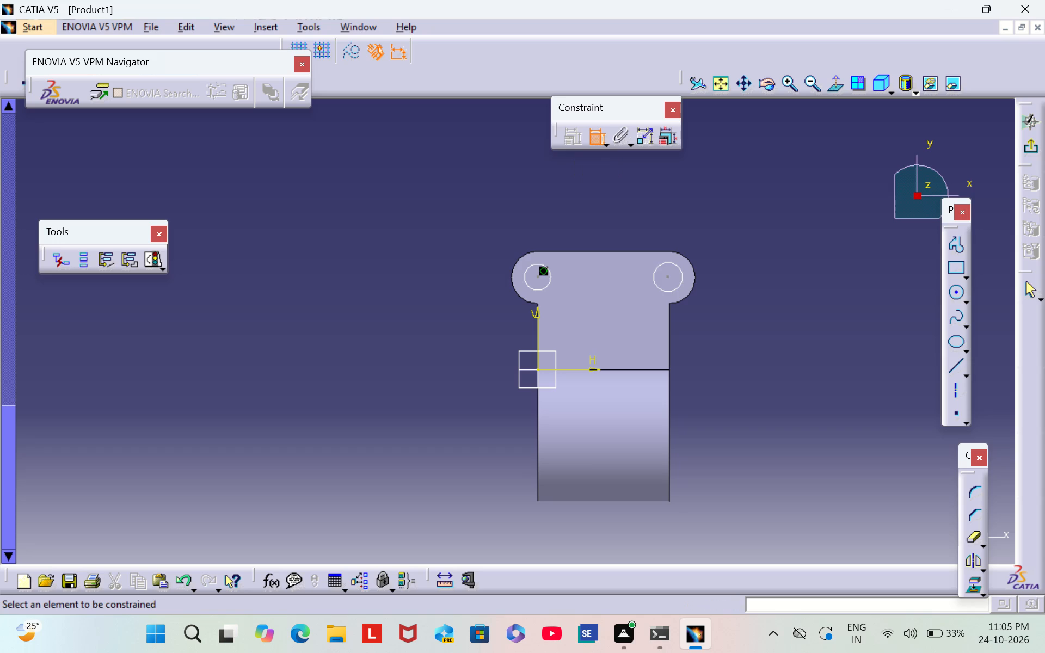
click(686, 277)
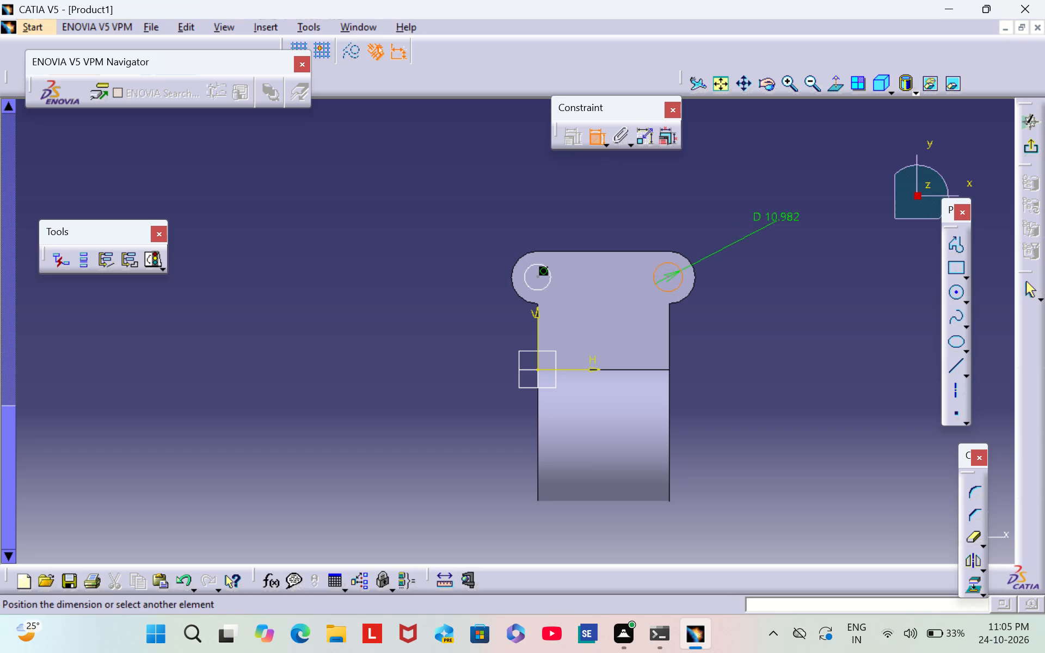
click(780, 218)
click(788, 211)
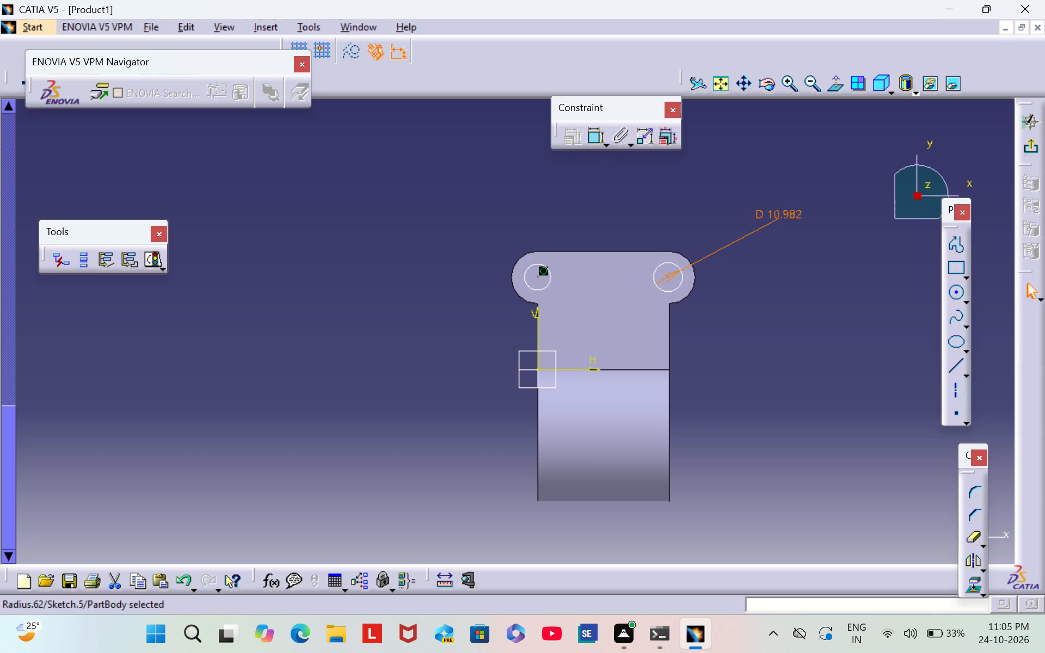
double_click(783, 213)
key(BackSpace)
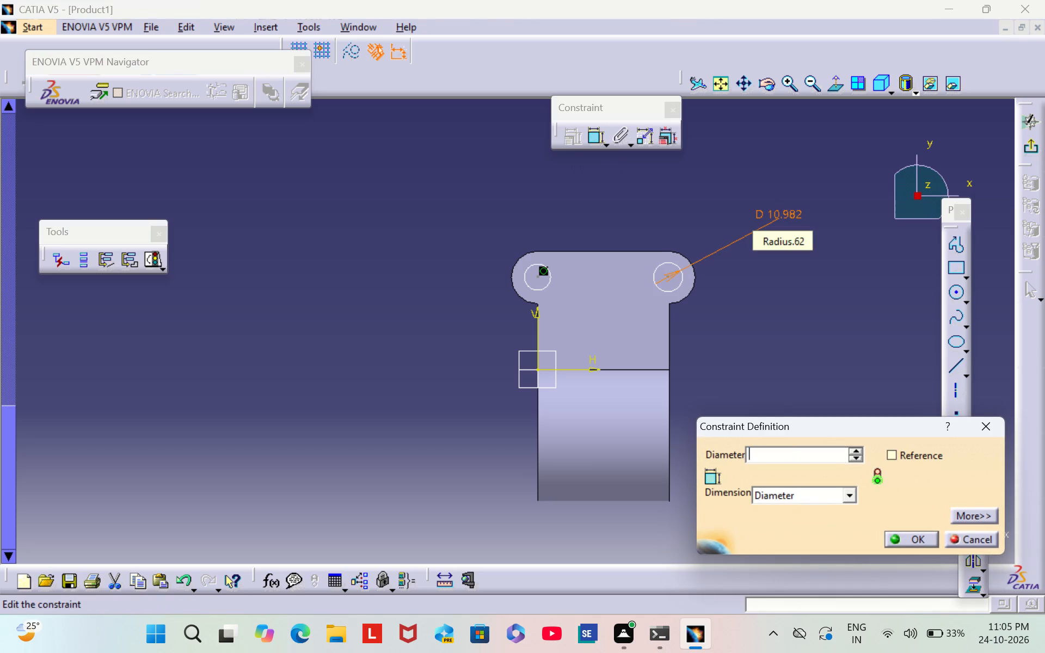
text(12)
key(Return)
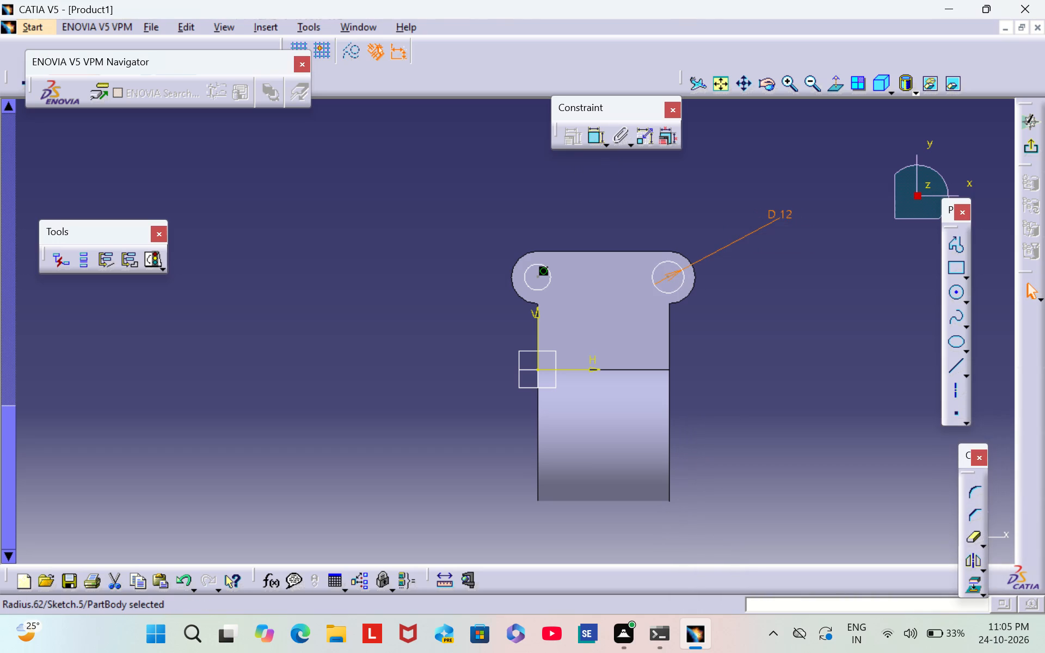
click(803, 283)
Dimension the circle in the lug on the V axis and set its diameter to 12 mm.
double_click(589, 143)
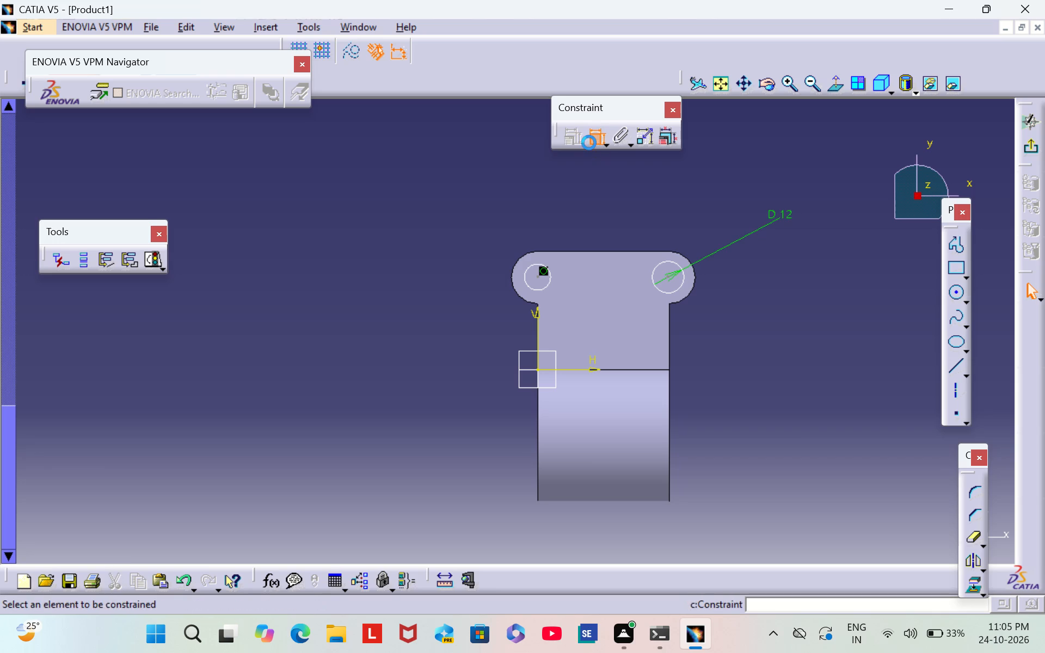
click(528, 267)
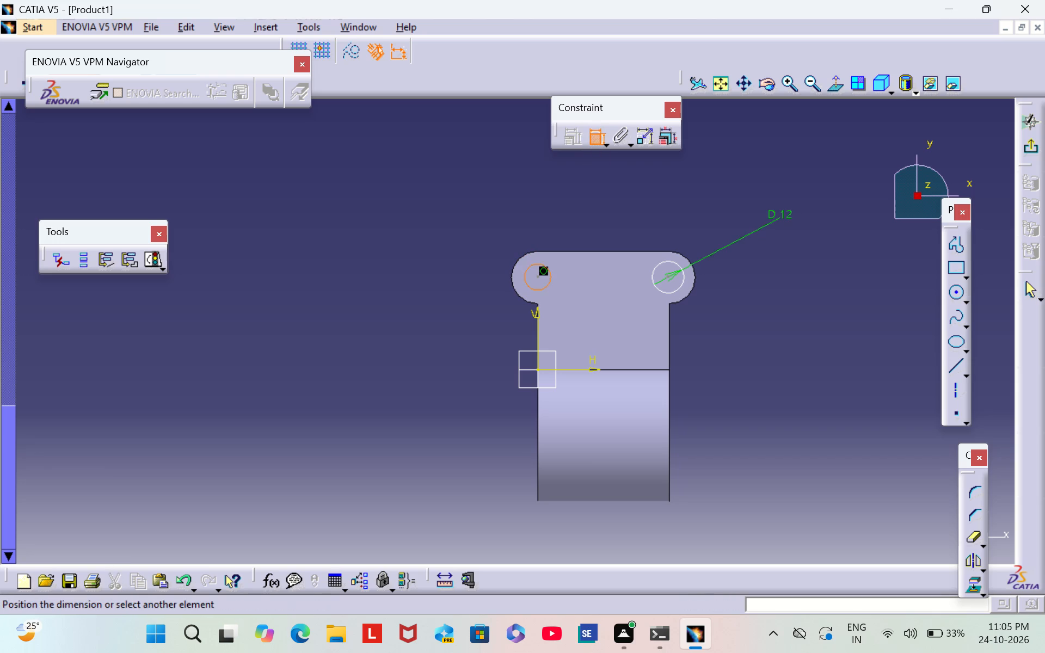
click(478, 244)
double_click(484, 241)
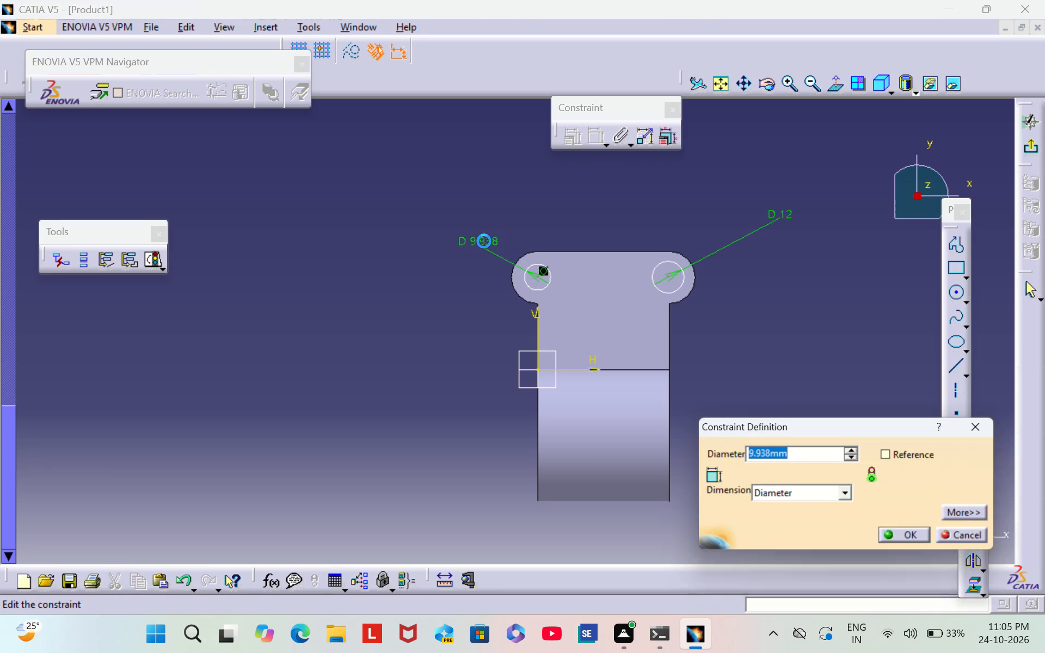
key(BackSpace)
text(12)
key(Return)
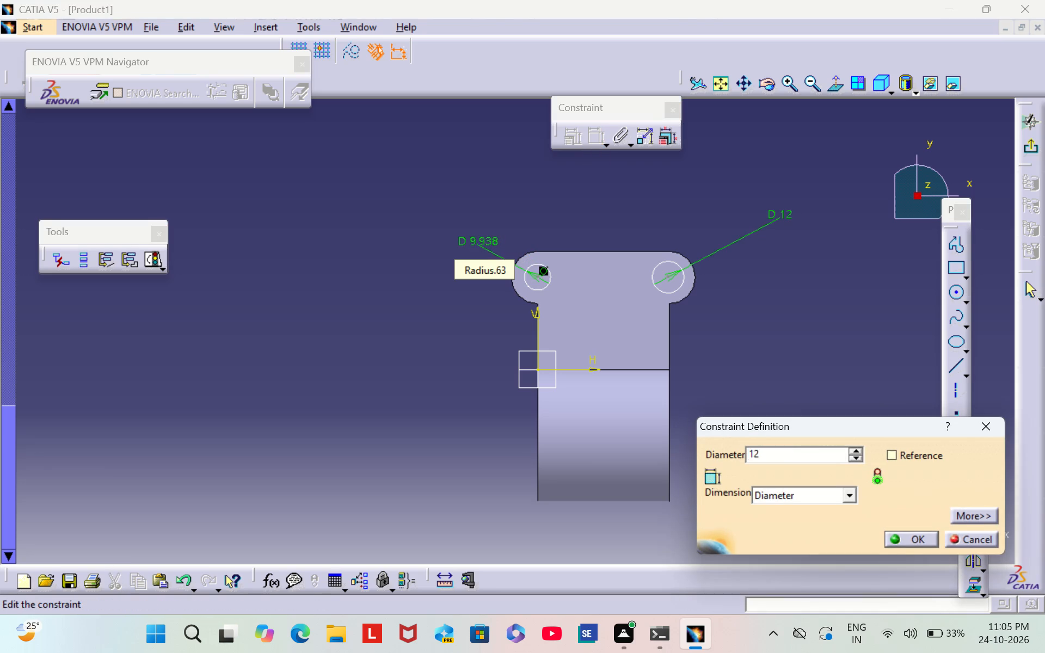
click(444, 337)
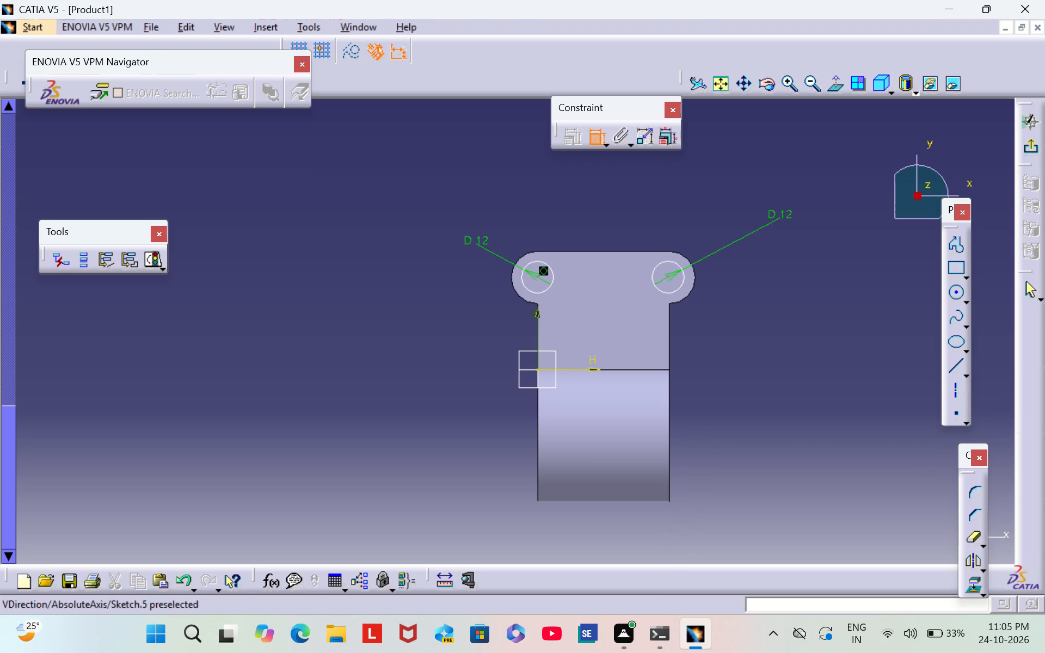
Dimension the distance between the two circle centres and set it to 50 mm.
click(538, 277)
click(669, 276)
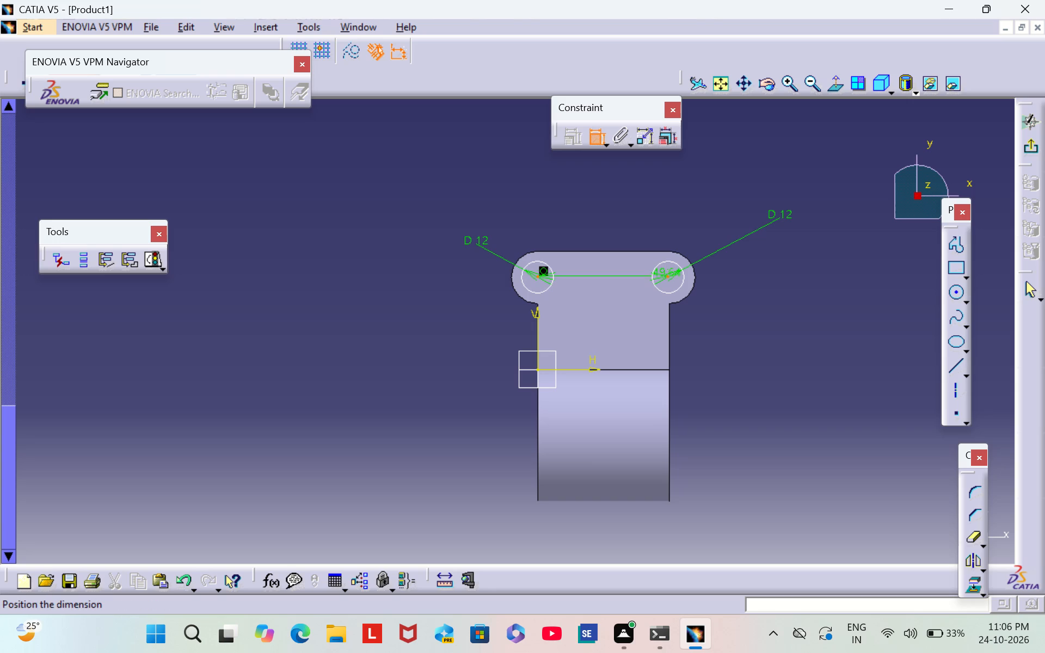
click(612, 241)
double_click(612, 238)
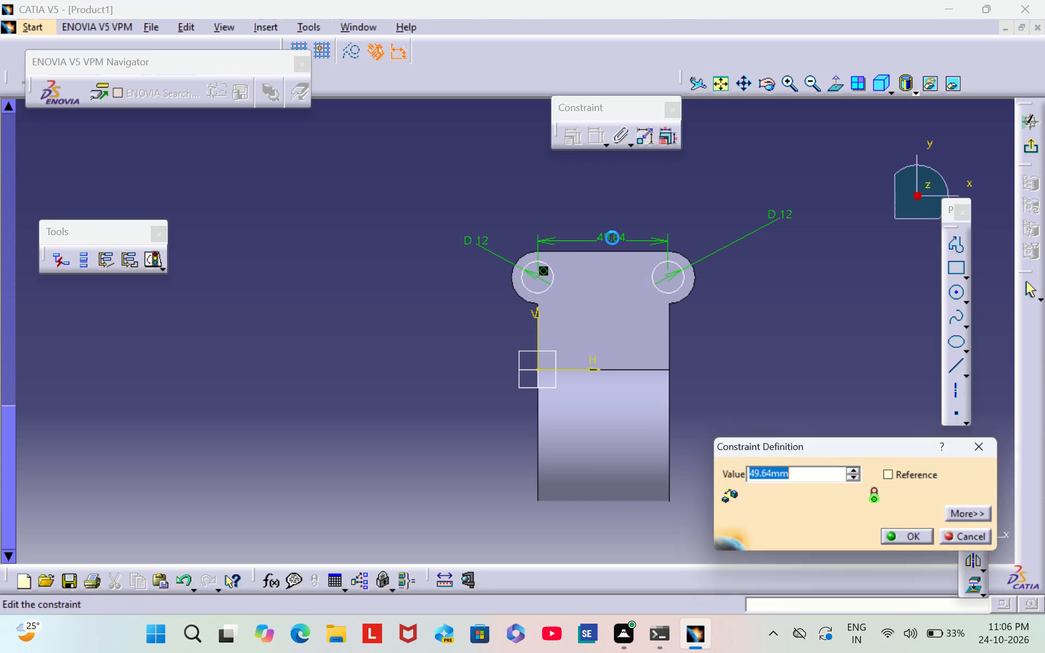
key(BackSpace)
text(50)
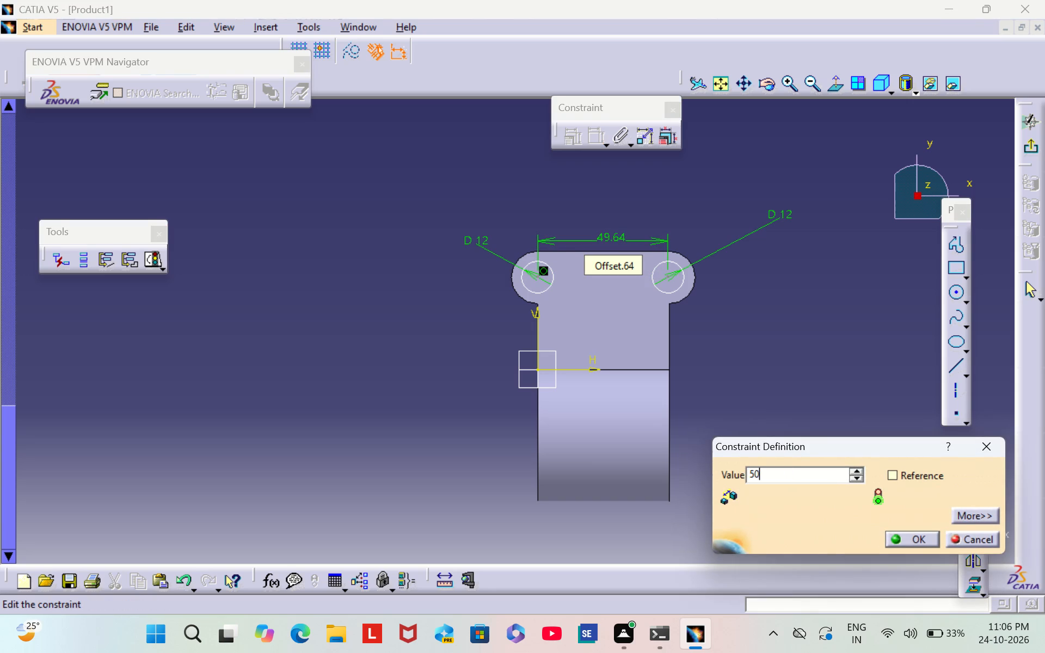
key(Return)
click(725, 204)
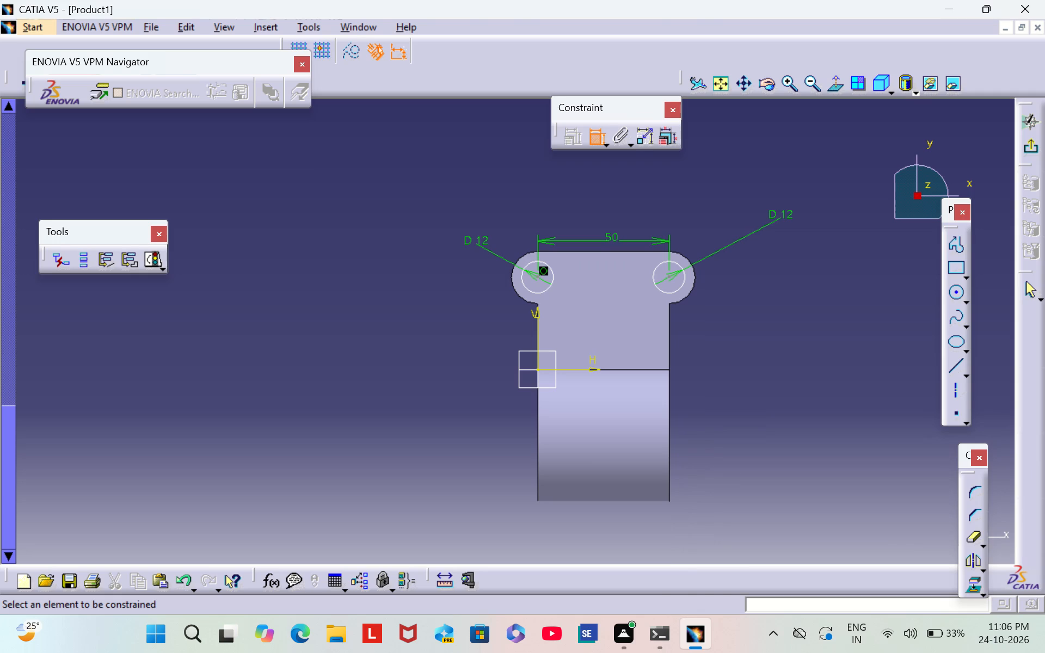
Dimension the V-axis circle's centre against the rounded edge of its lug and set the offset to 10 mm.
click(538, 275)
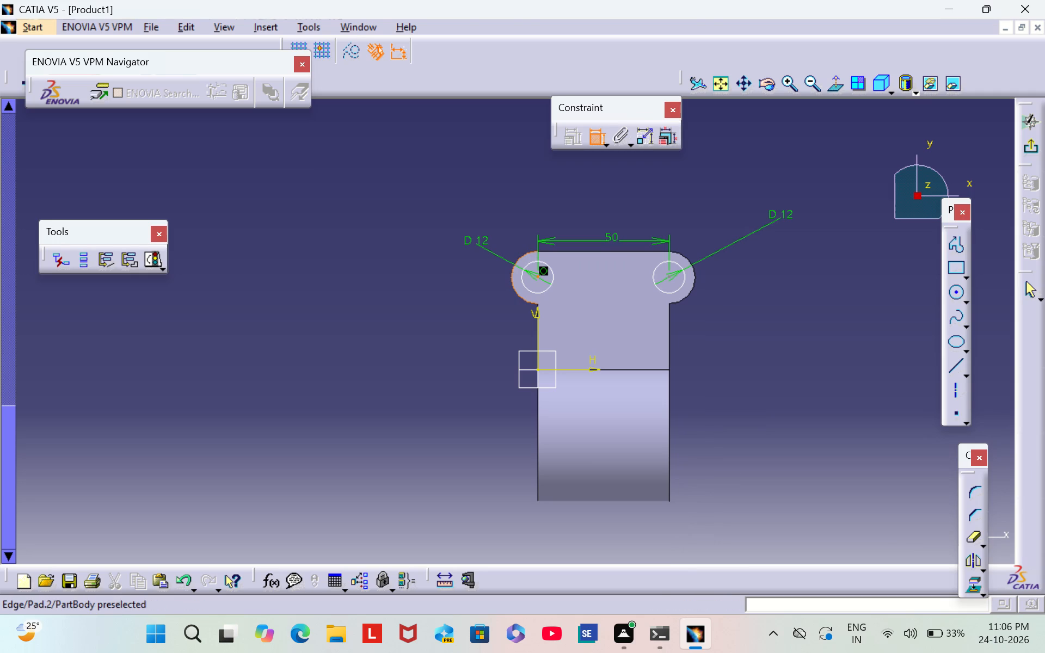
click(511, 280)
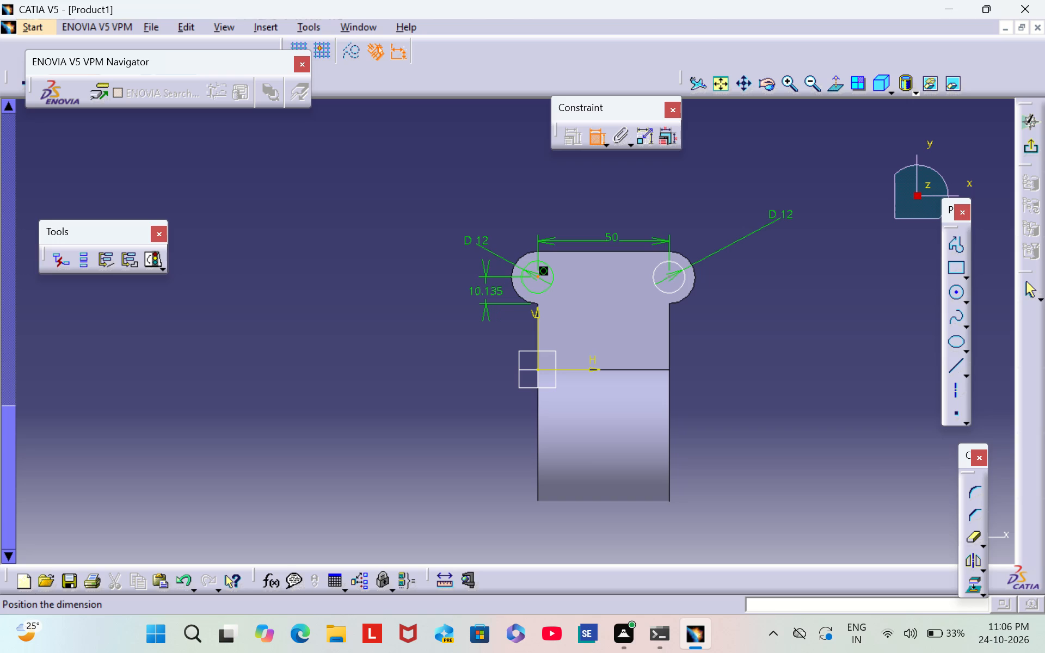
click(486, 294)
double_click(486, 293)
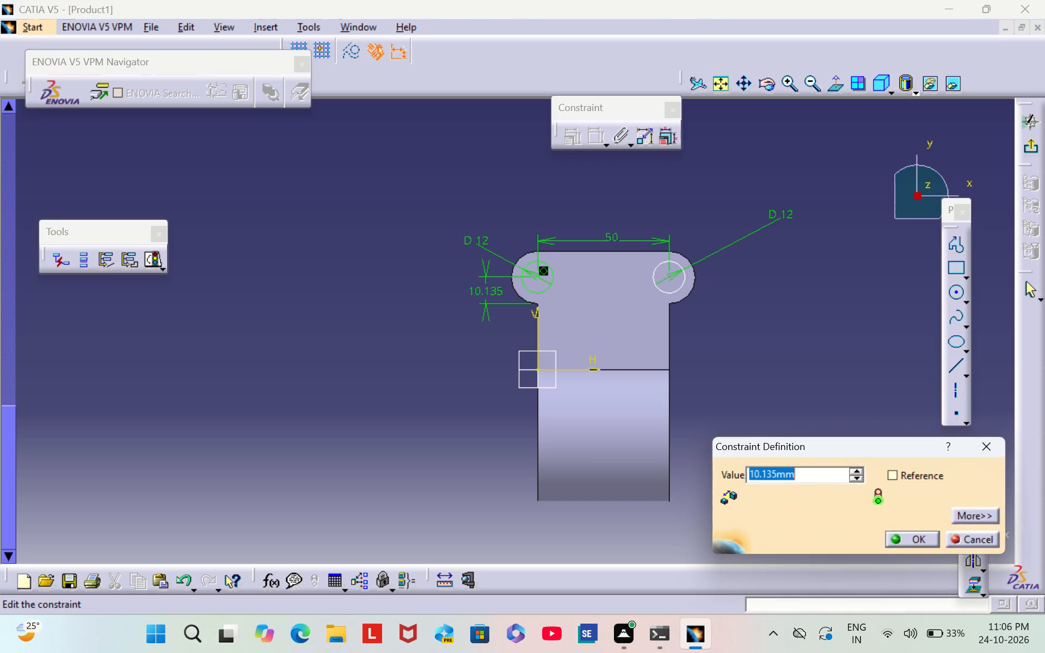
key(BackSpace)
text(10)
key(Return)
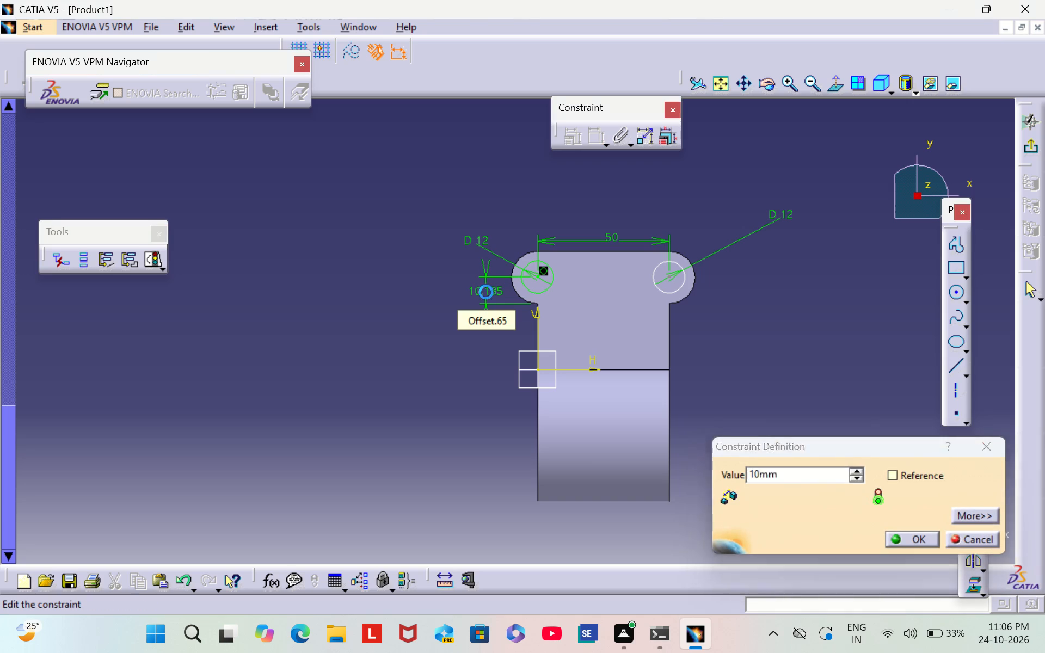
click(757, 323)
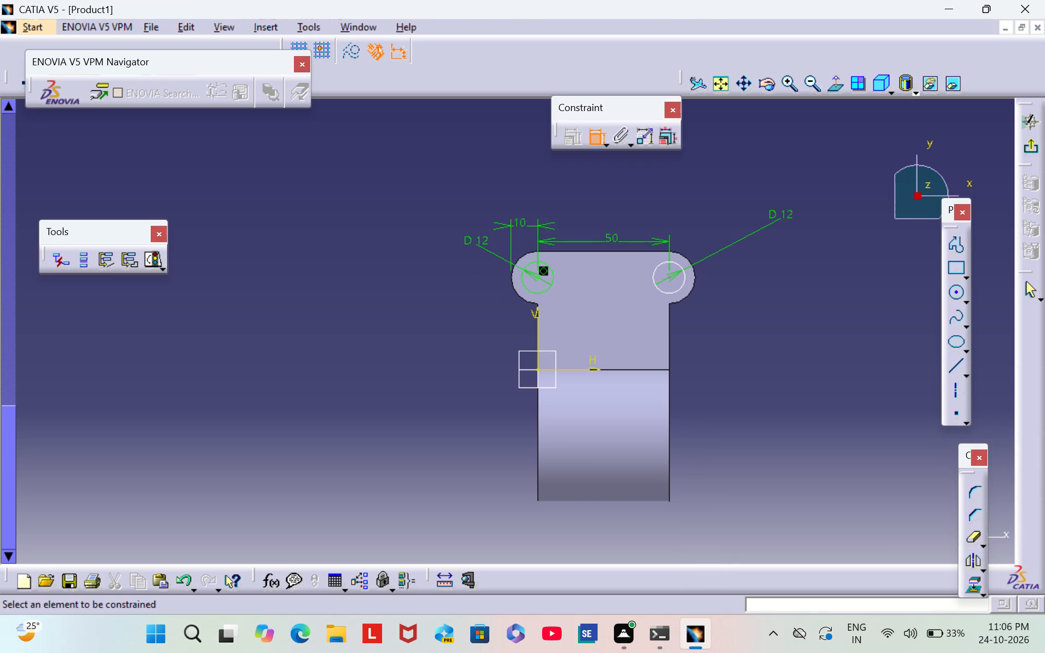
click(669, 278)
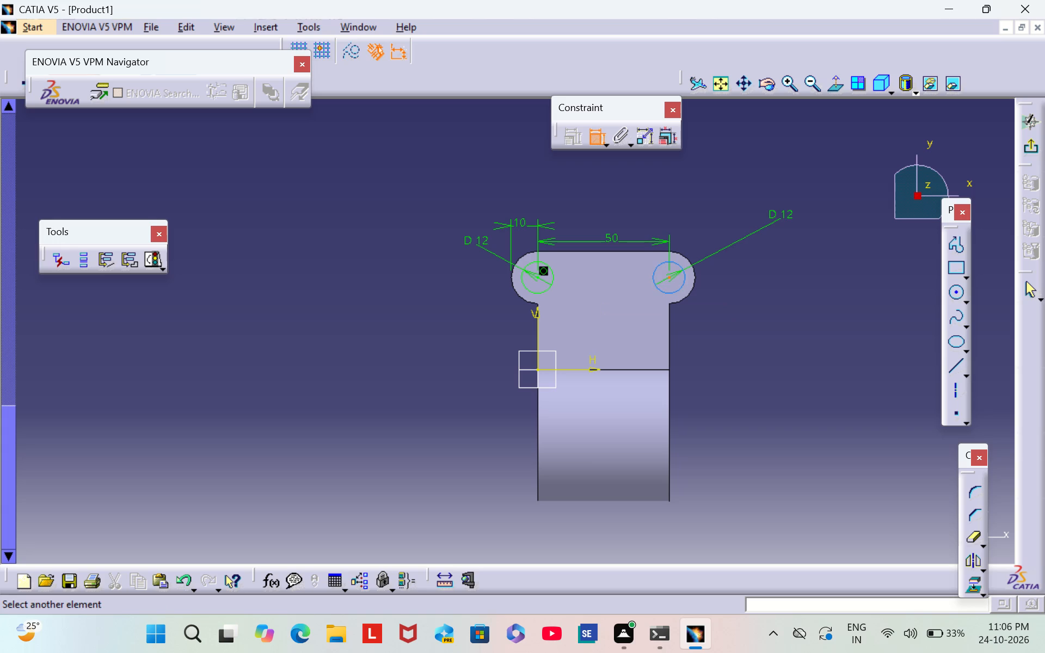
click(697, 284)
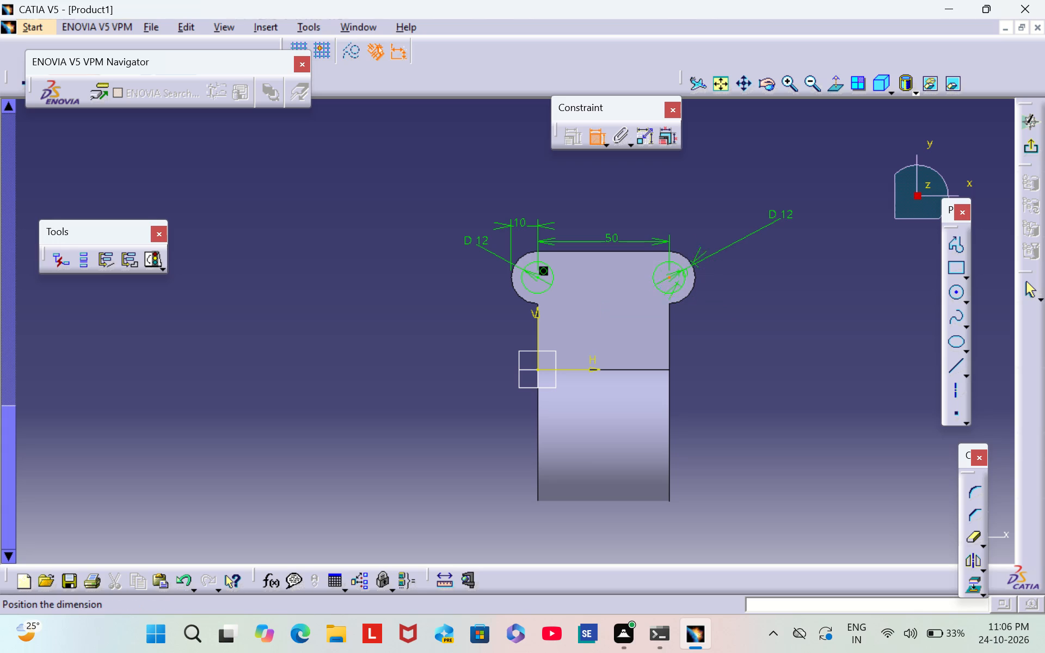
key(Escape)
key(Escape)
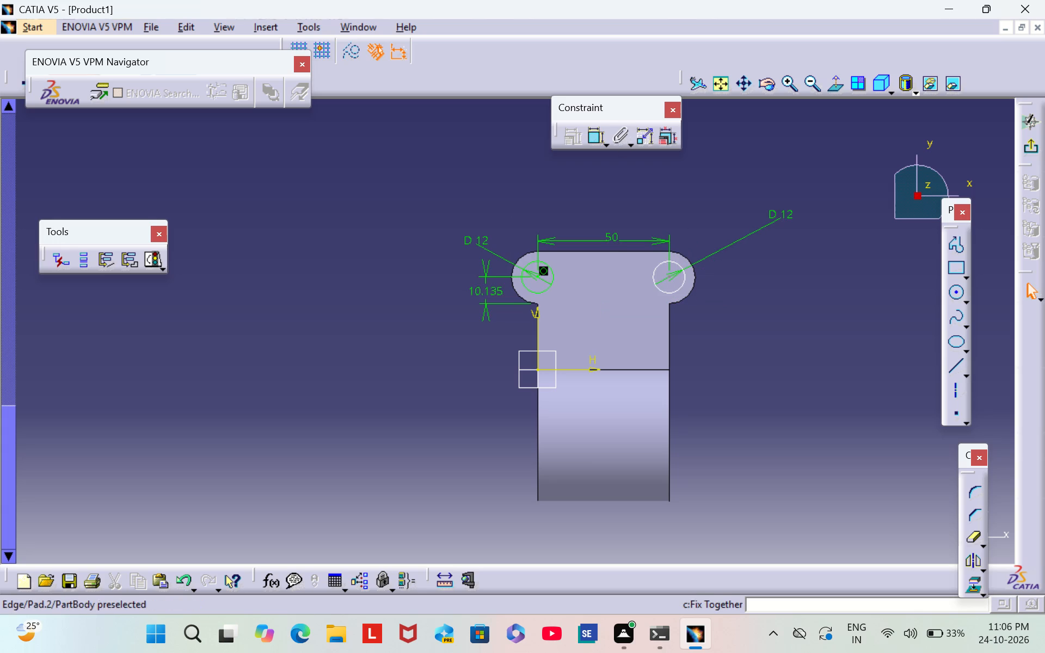
Set the offset dimension between the V-axis circle and its lug's rounded edge to 10 mm.
double_click(494, 291)
key(BackSpace)
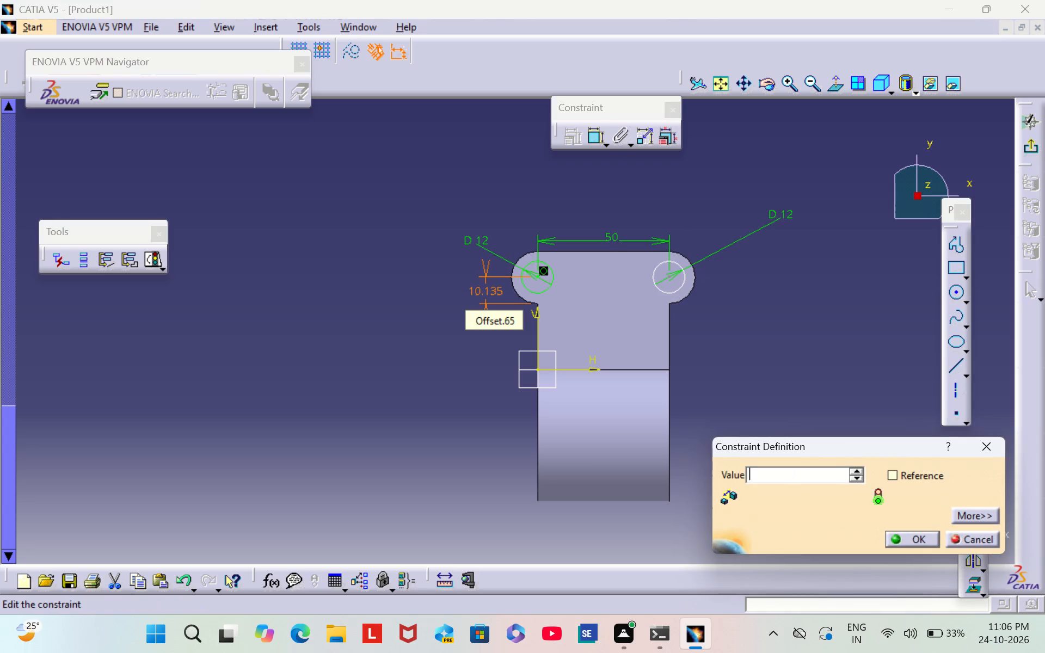
text(10)
key(Return)
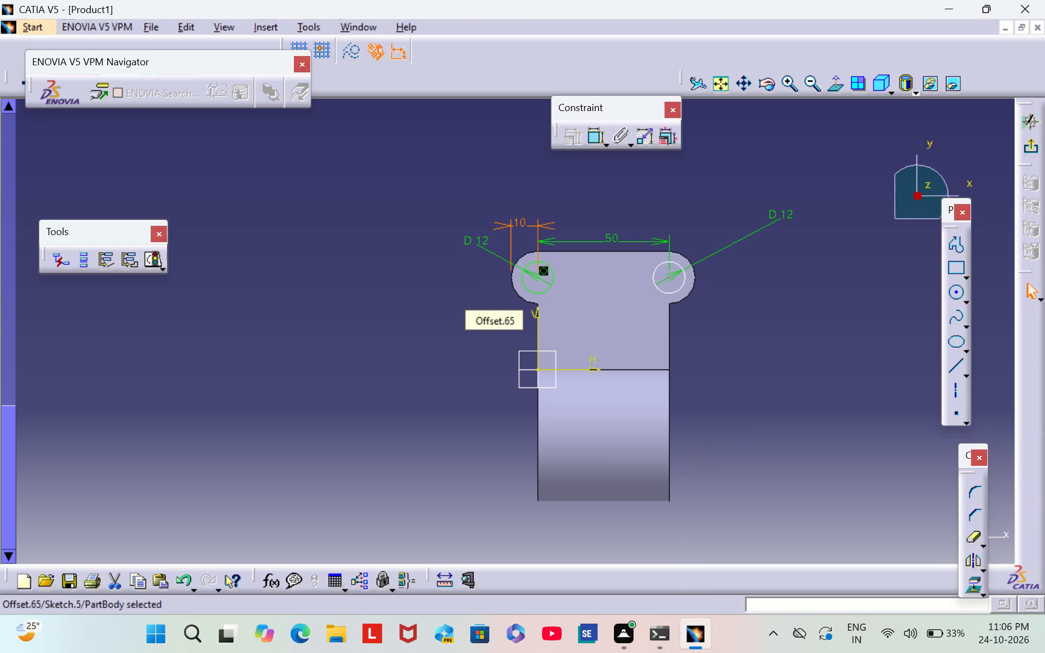
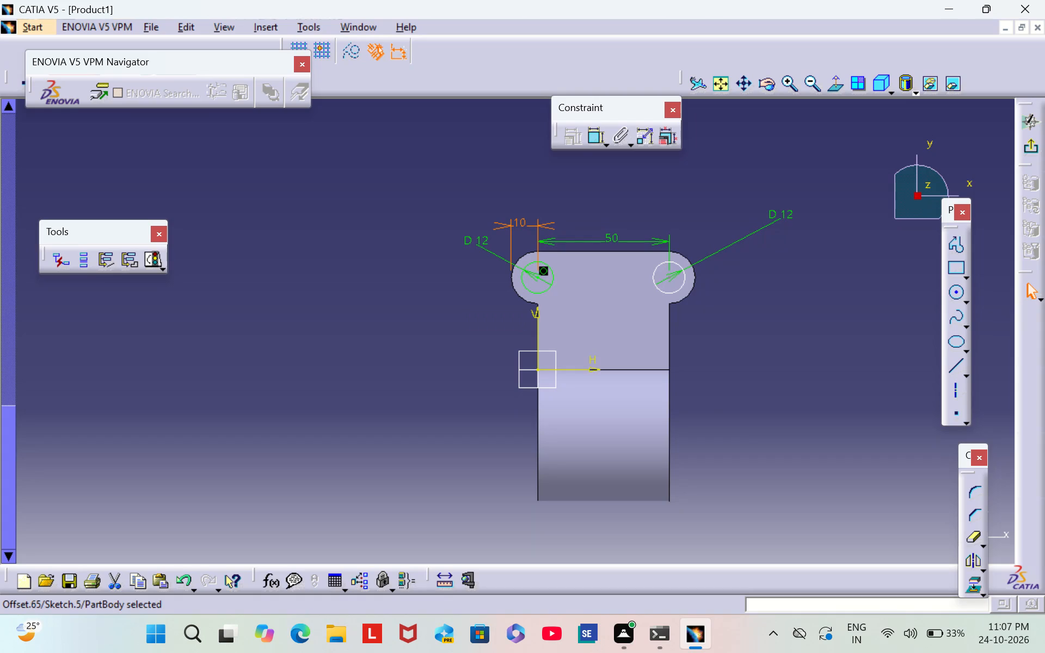
Add a horizontal dimension between the centre of the circle away from the V axis and its lug's rounded edge, and exit the sketch.
click(779, 152)
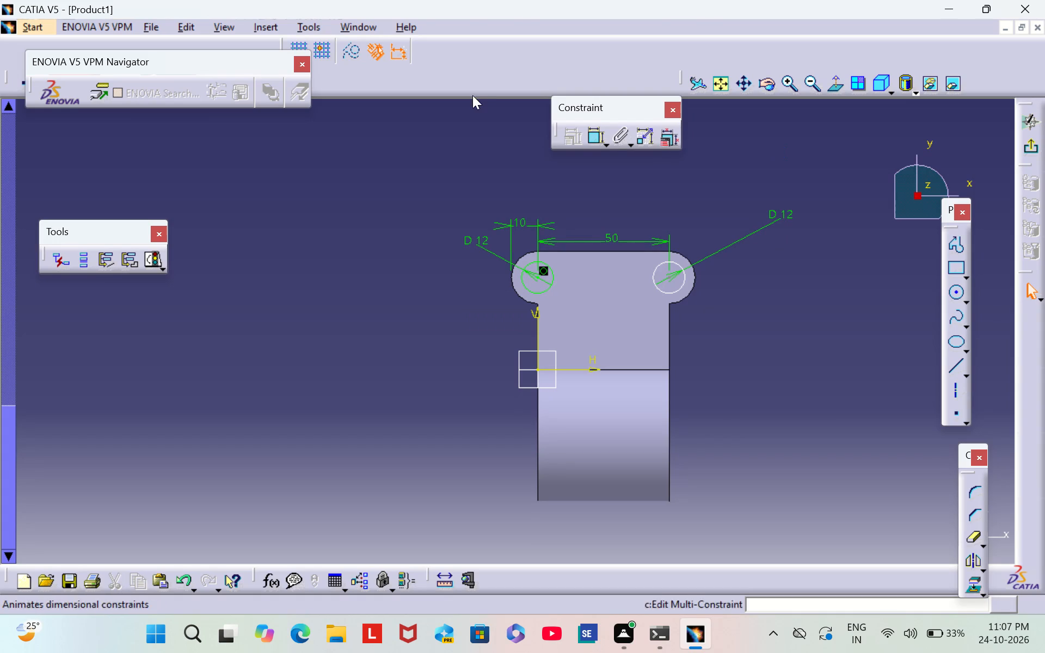
double_click(599, 143)
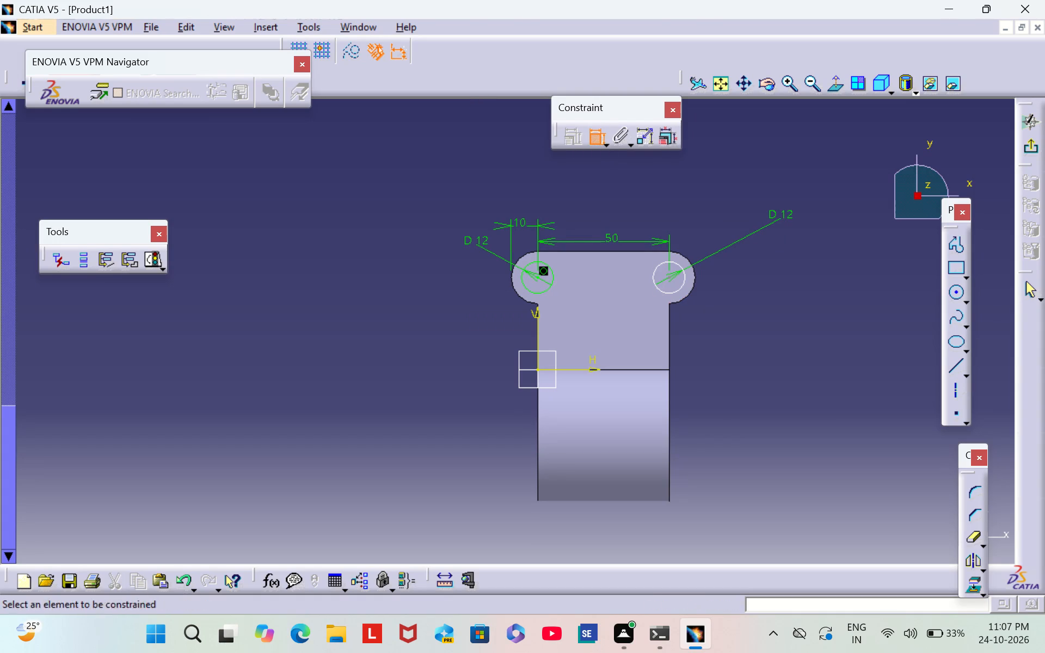
click(670, 278)
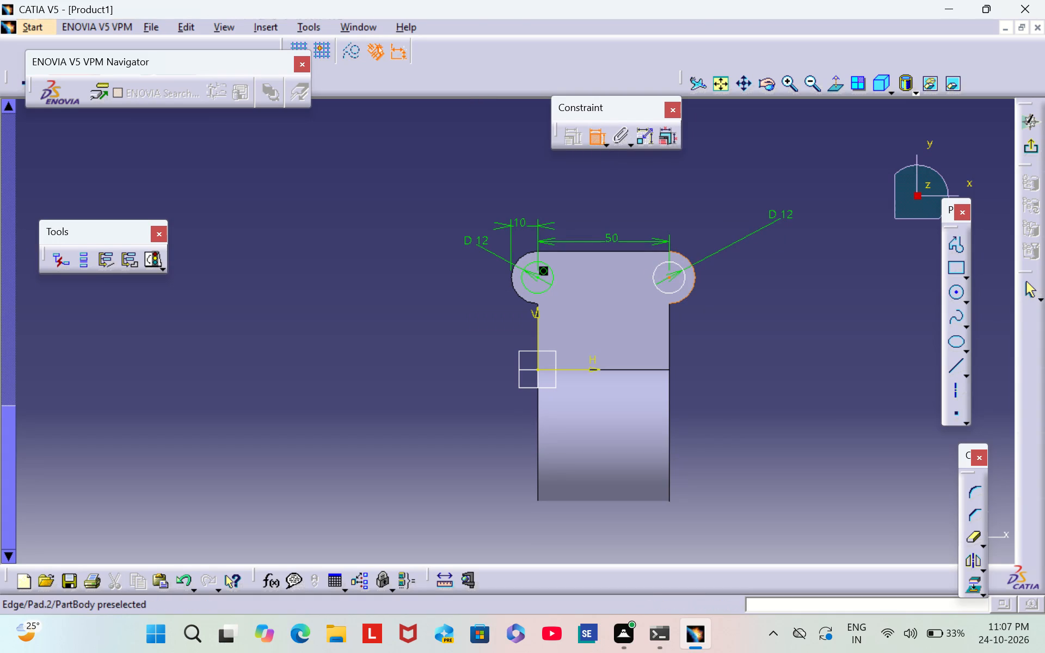
click(694, 278)
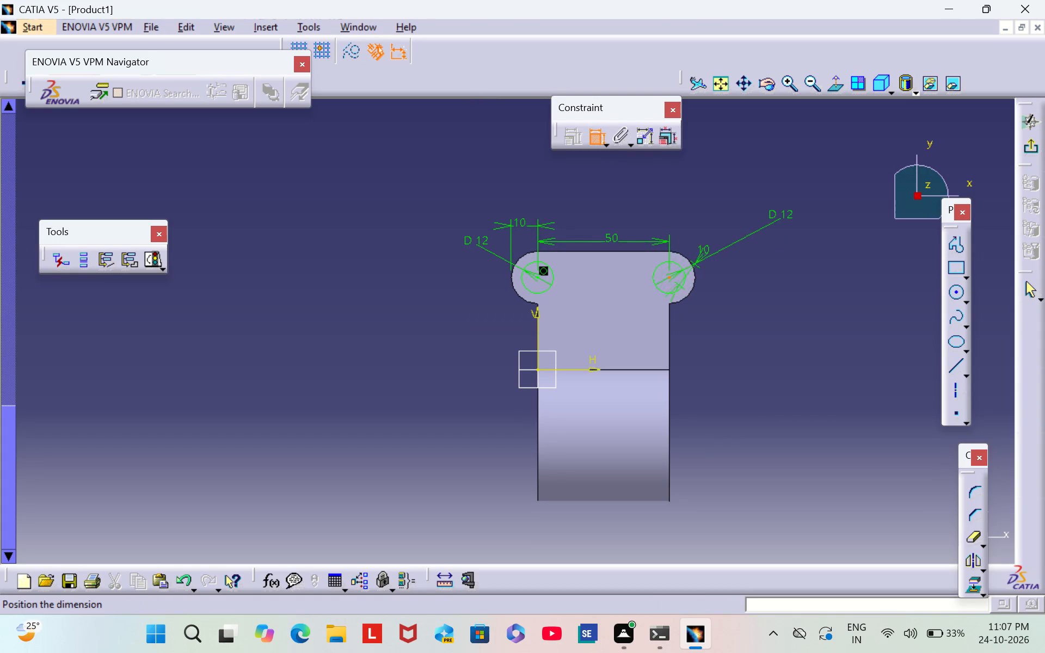
right_click(689, 232)
click(734, 297)
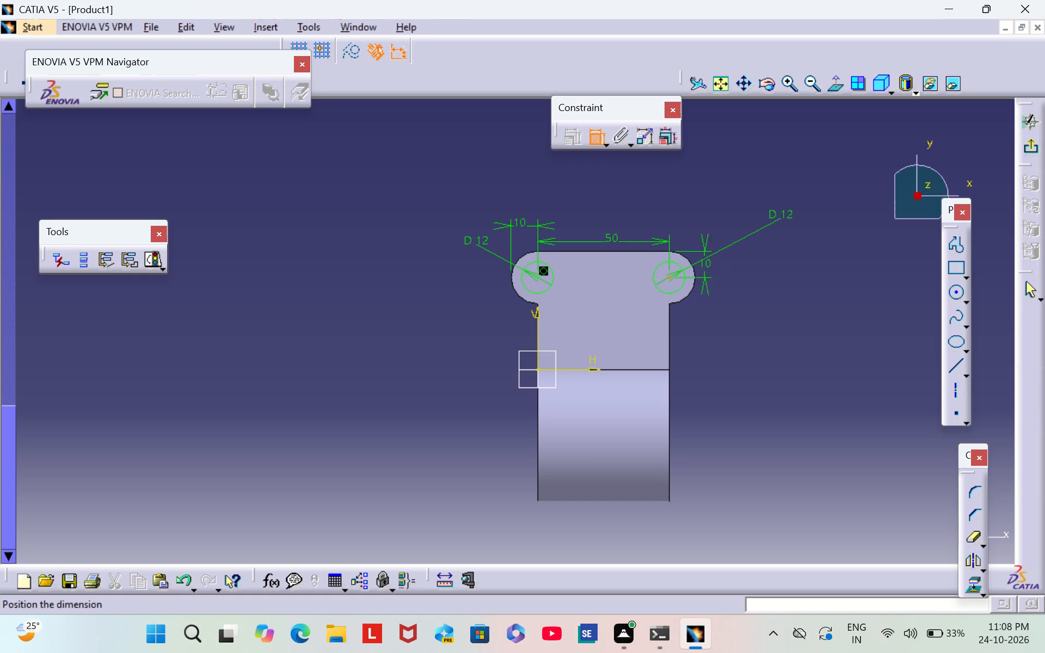
right_click(692, 249)
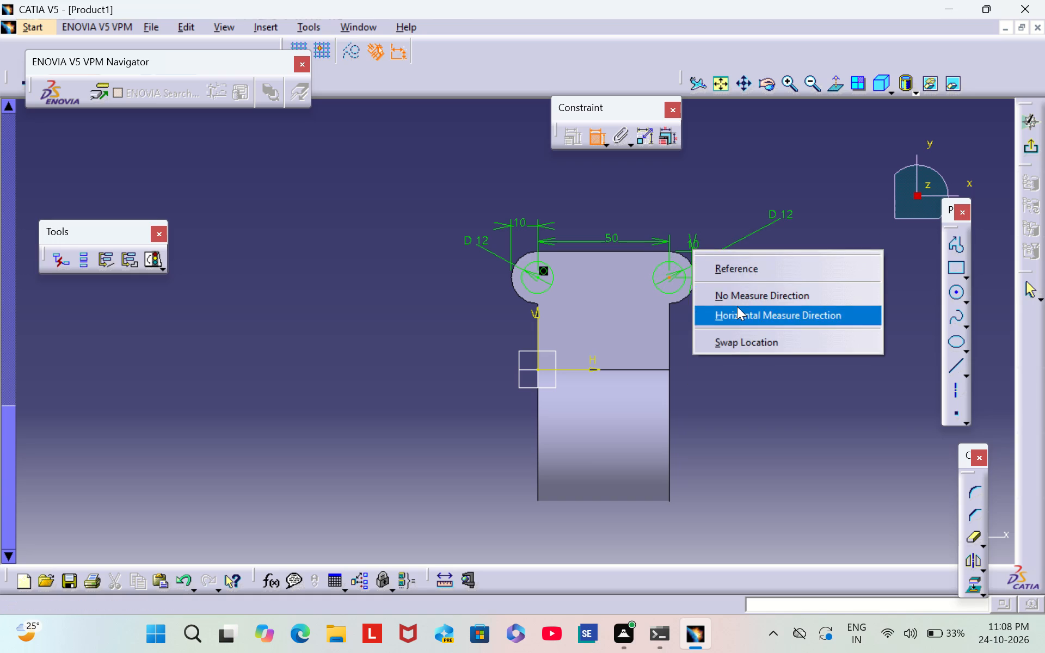
click(737, 306)
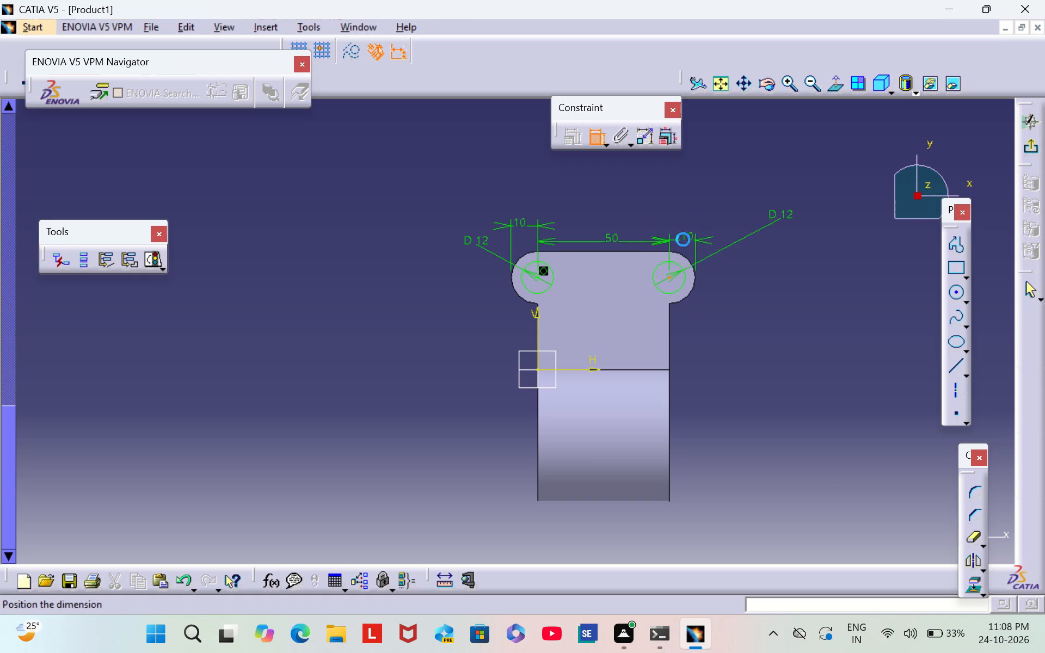
click(683, 239)
click(766, 315)
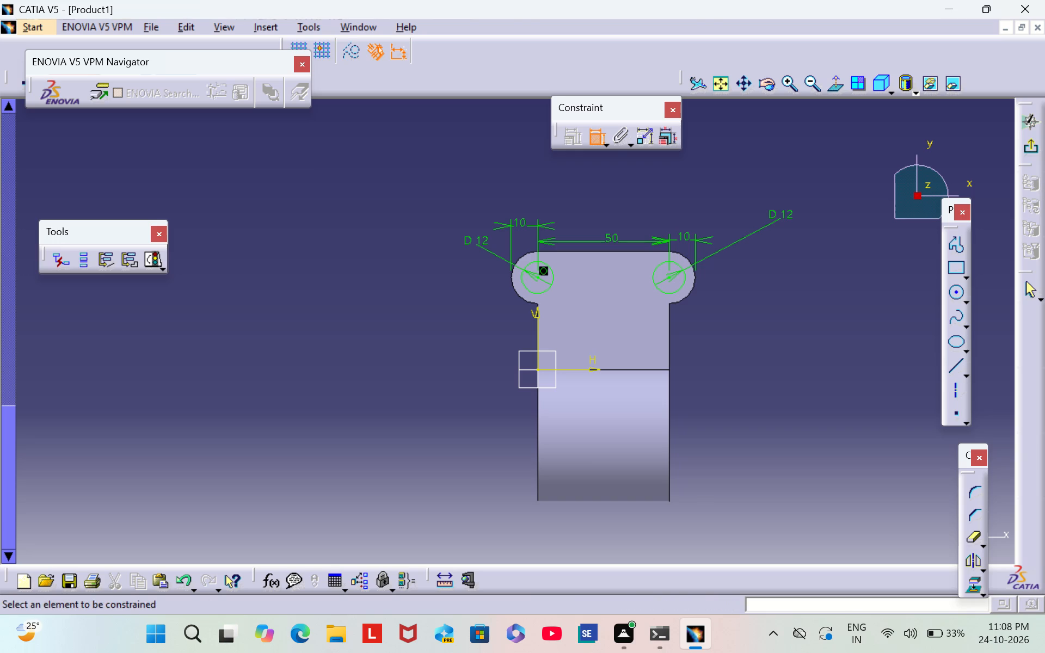
click(598, 143)
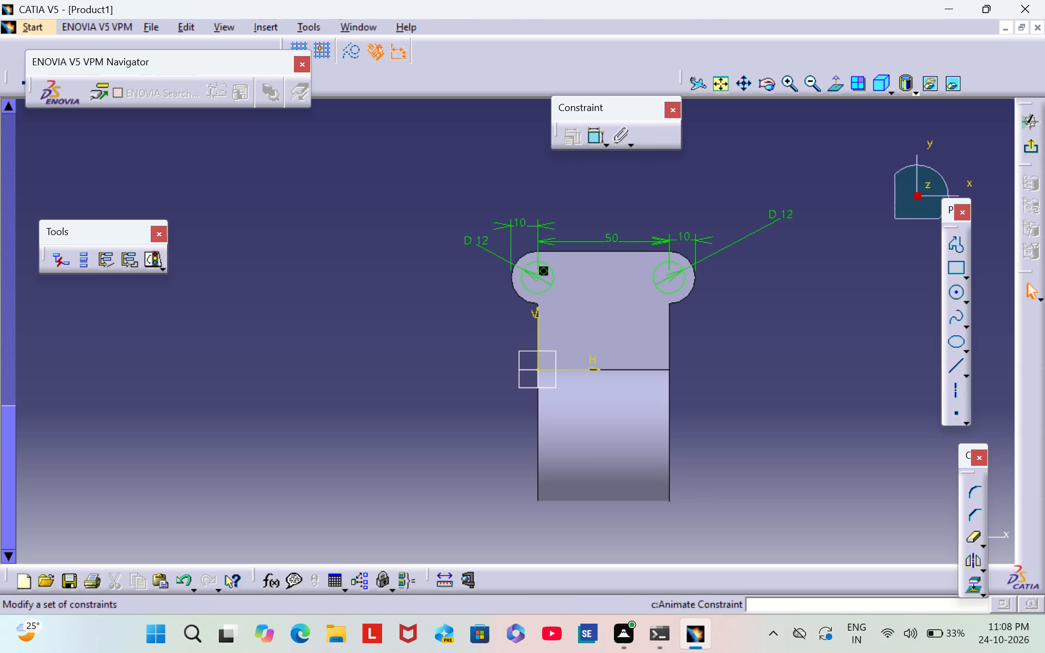
click(1025, 149)
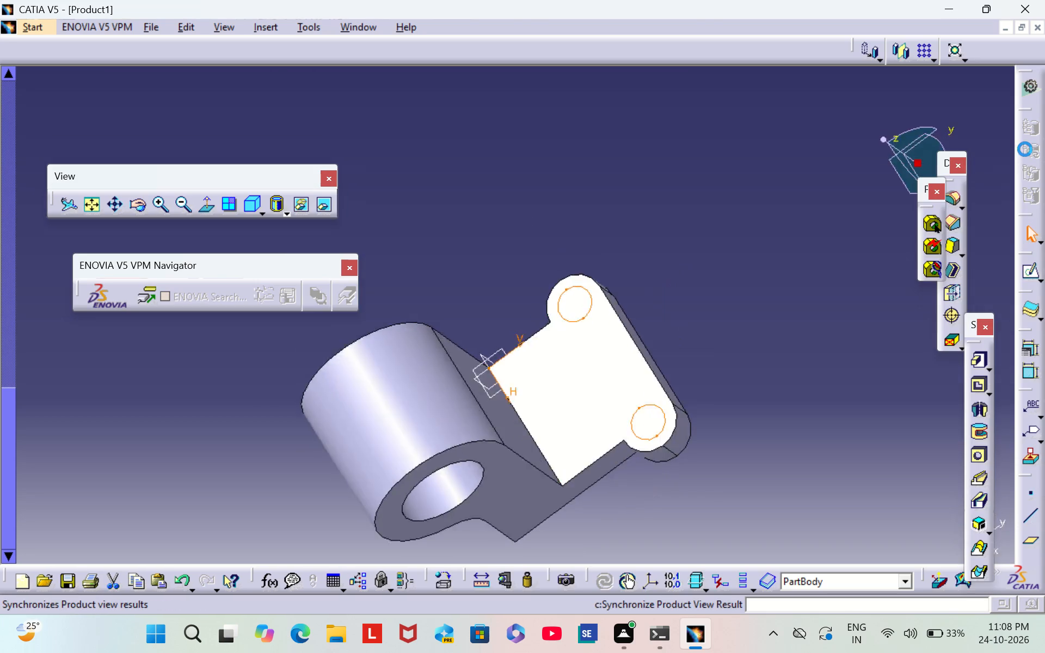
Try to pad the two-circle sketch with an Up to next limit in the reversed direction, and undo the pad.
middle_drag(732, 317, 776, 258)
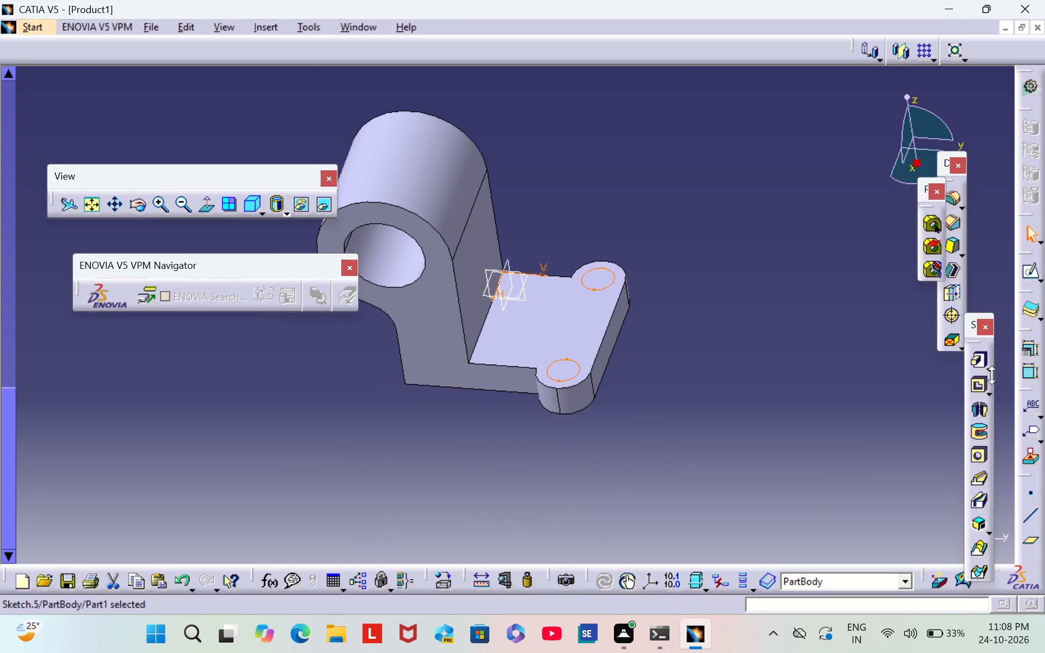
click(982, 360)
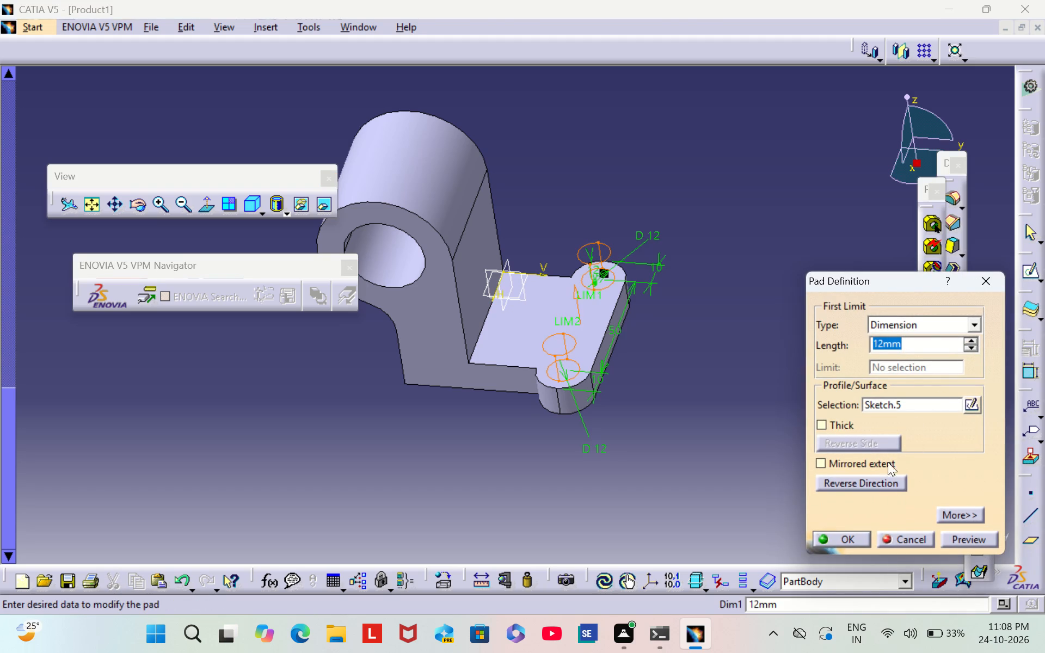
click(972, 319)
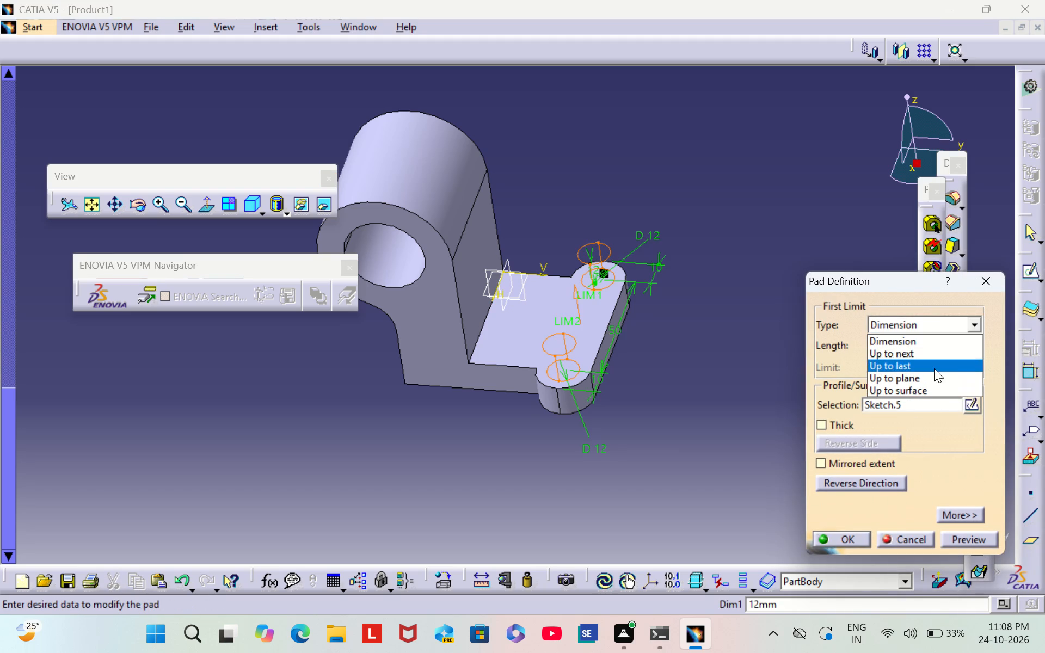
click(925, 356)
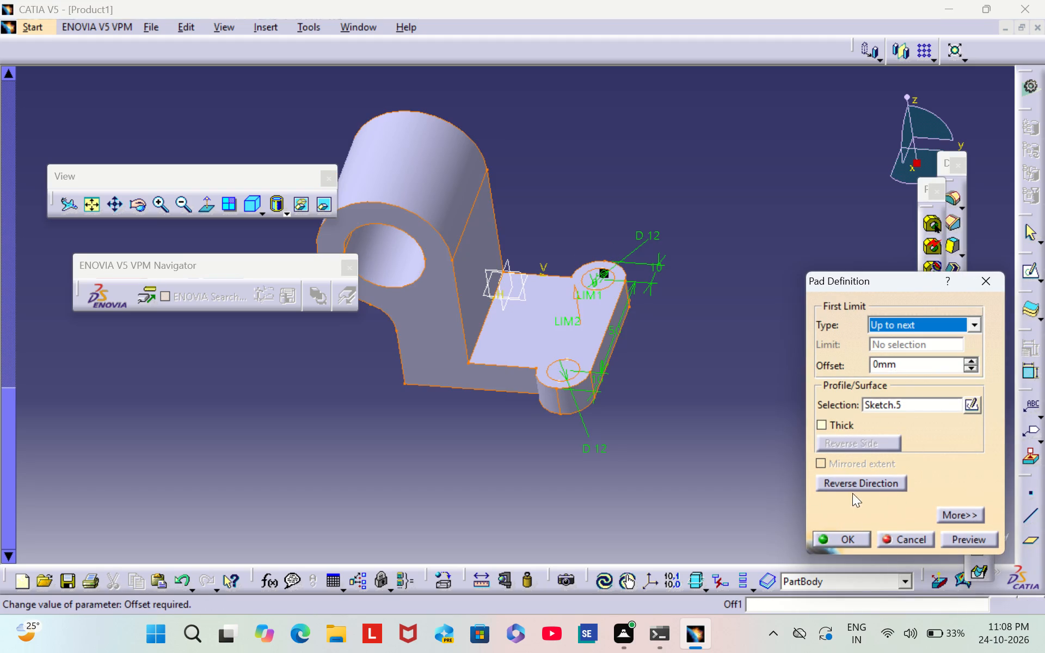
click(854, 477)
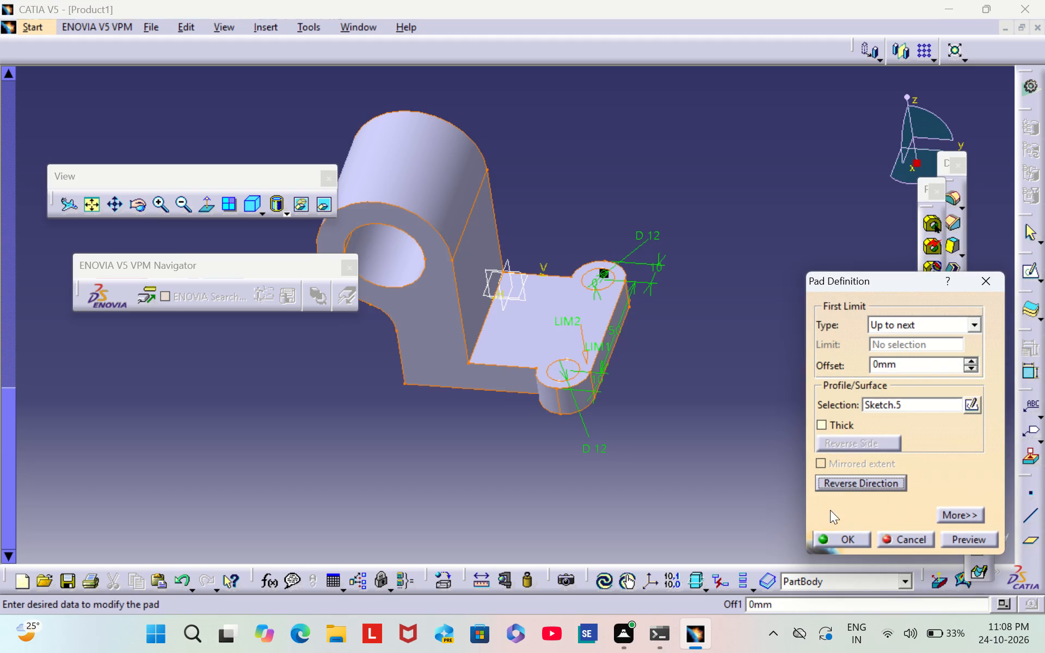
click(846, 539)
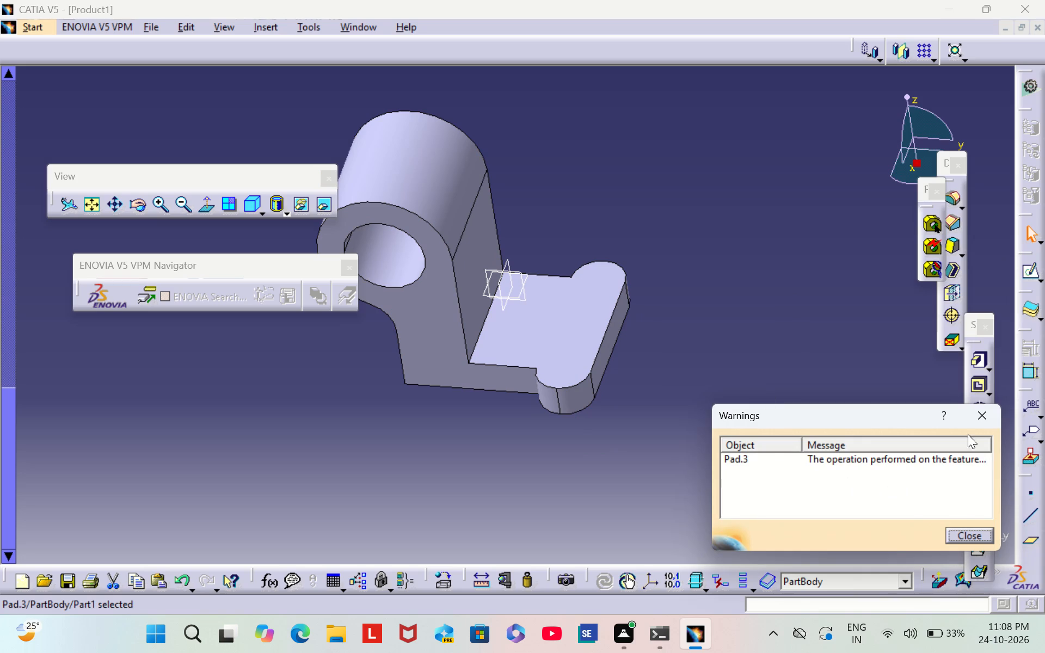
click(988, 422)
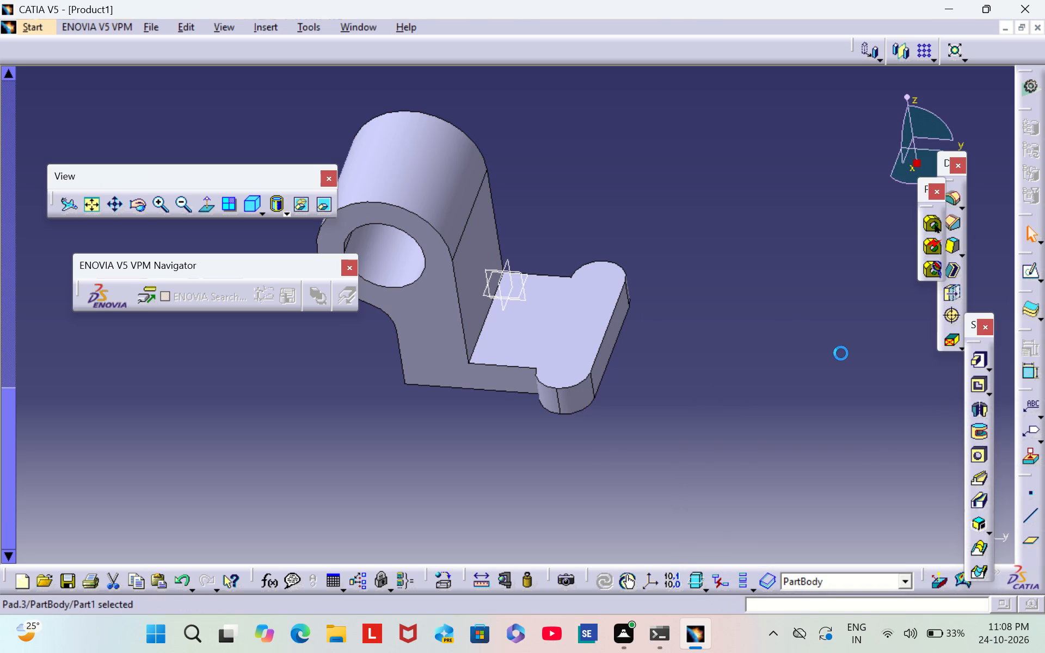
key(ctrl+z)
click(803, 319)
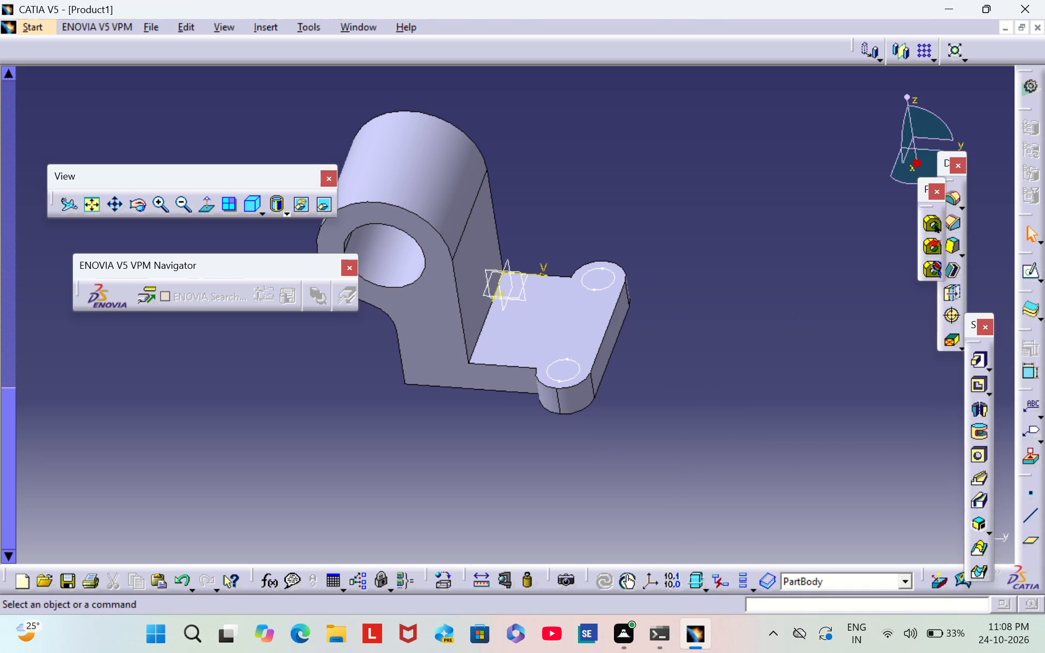
Cut the two lug circles as a pocket 12 mm deep.
click(972, 386)
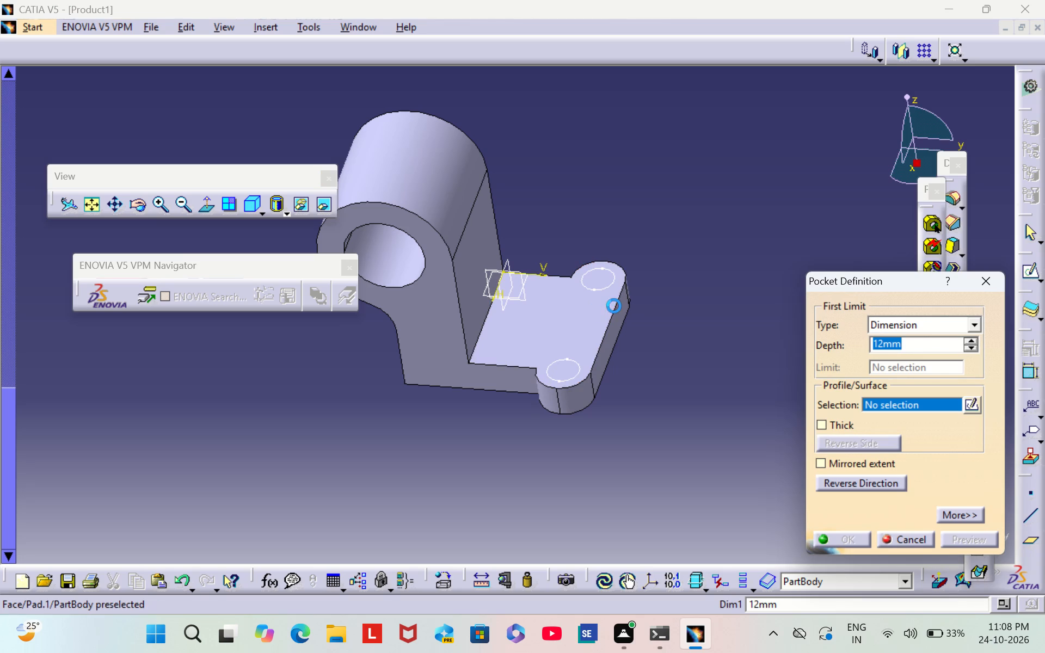
click(600, 287)
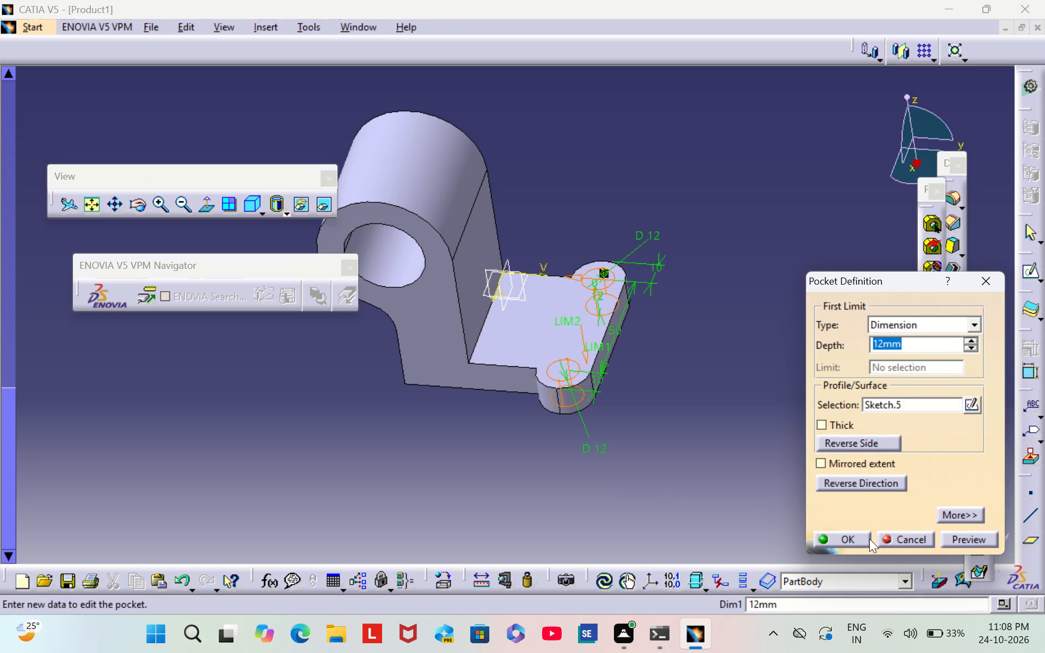
click(837, 543)
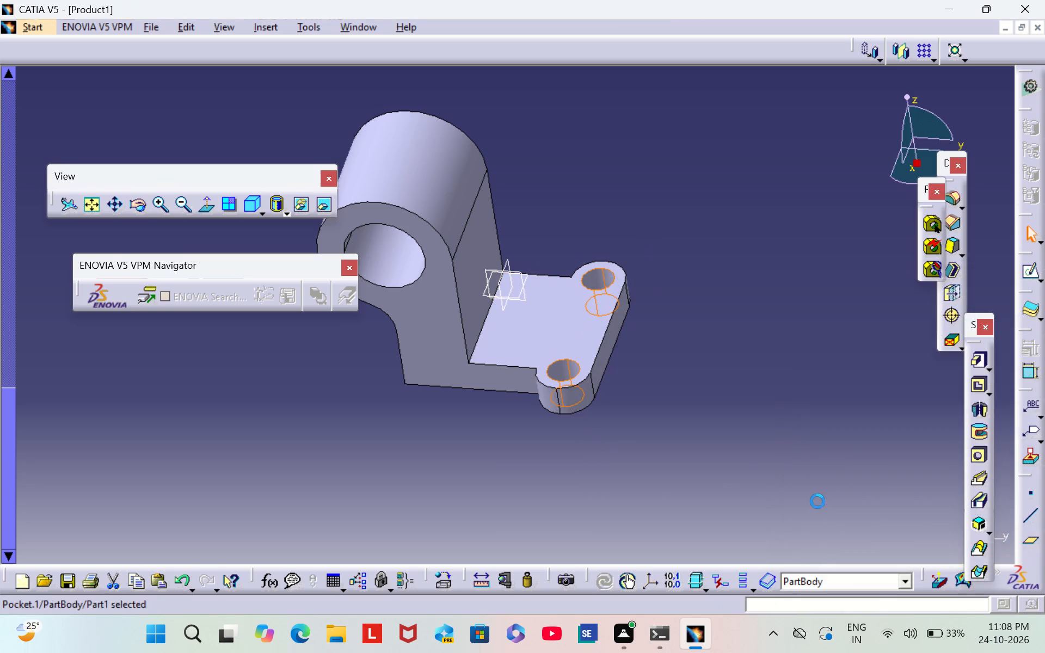
click(764, 396)
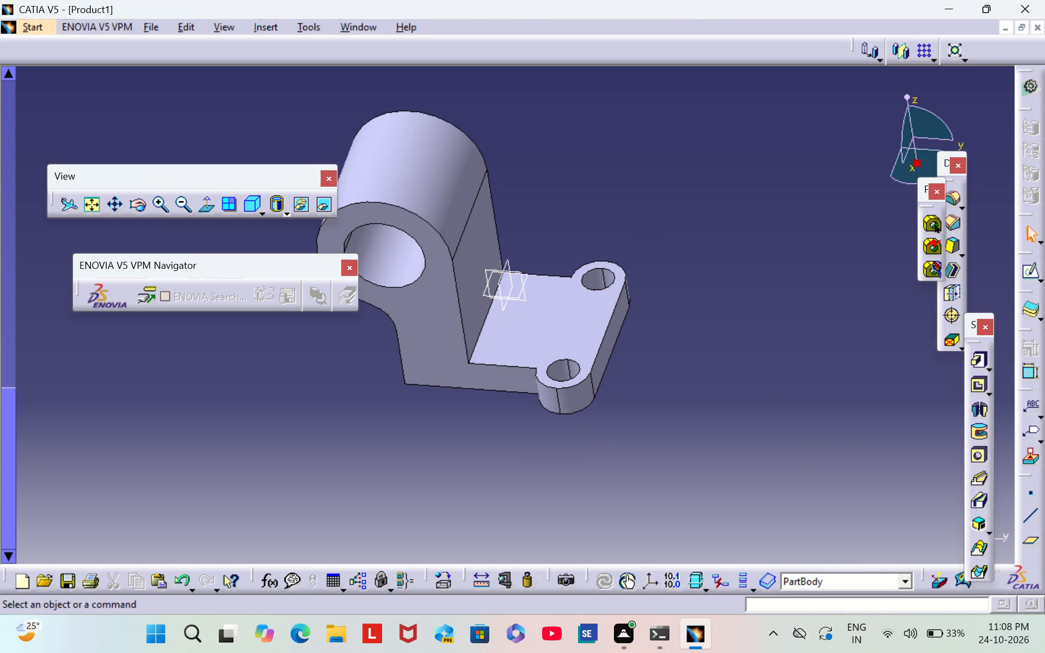
Examine the bracket, its lug holes and its reference planes from several angles.
scroll(686, 215, down, 1)
middle_drag(686, 215, 647, 235)
right_drag(677, 212, 647, 235)
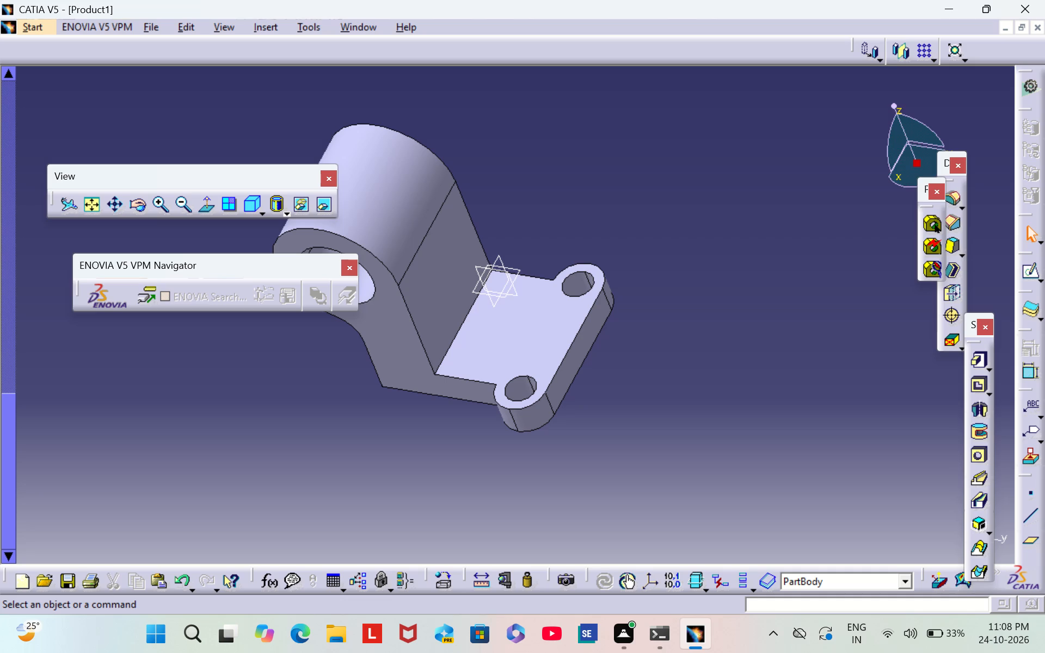
middle_drag(622, 212, 623, 211)
right_drag(622, 211, 623, 211)
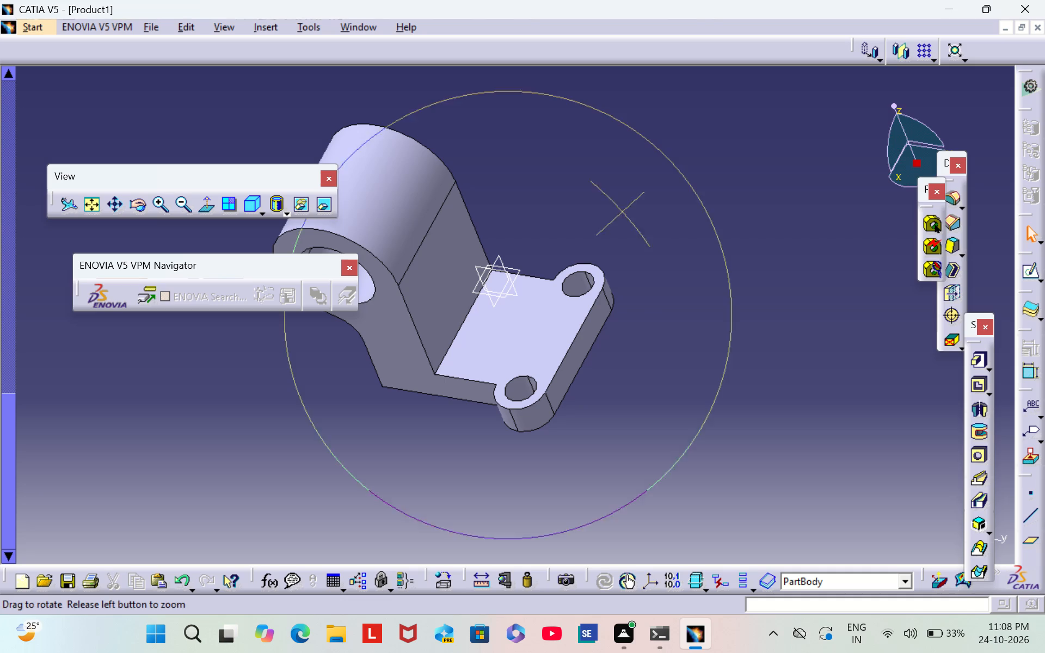
middle_drag(623, 211, 671, 194)
right_drag(623, 211, 671, 194)
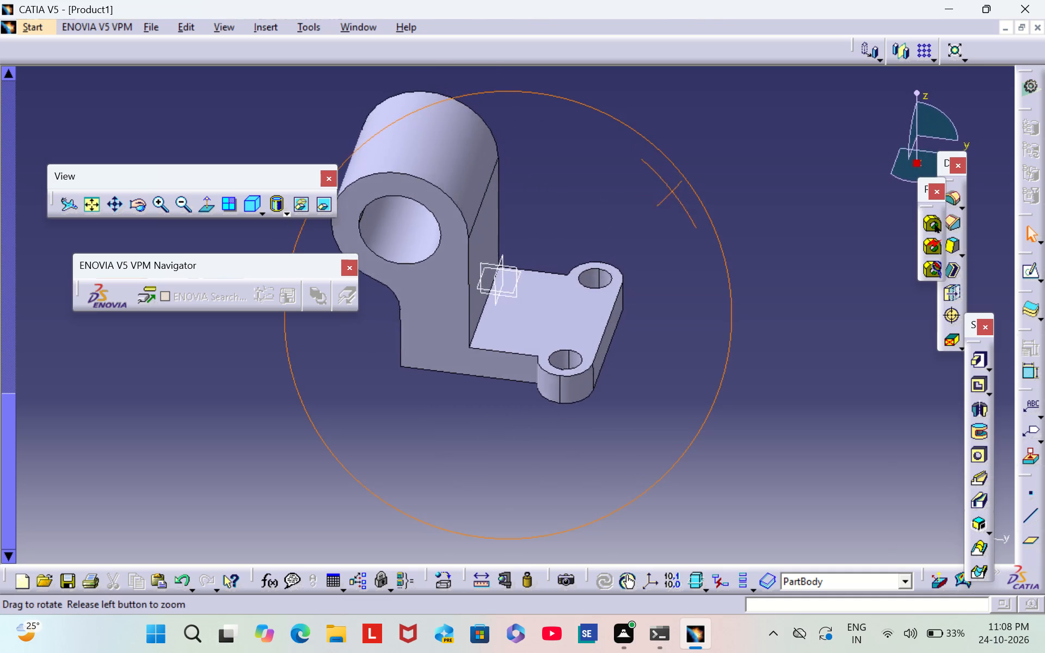
right_drag(671, 194, 668, 196)
middle_drag(671, 194, 668, 196)
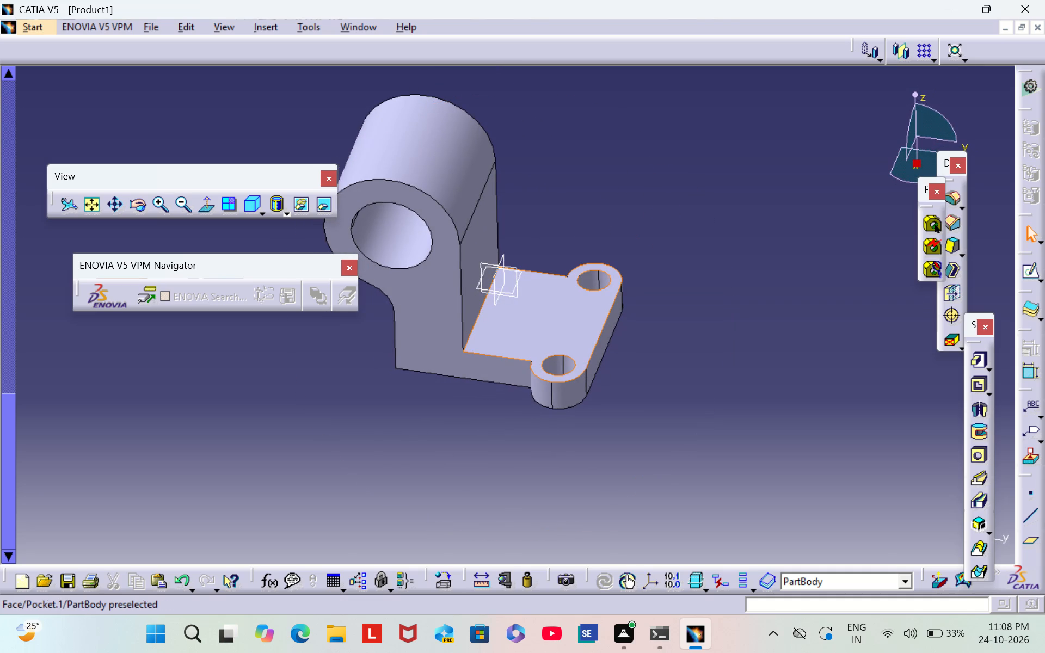
click(518, 289)
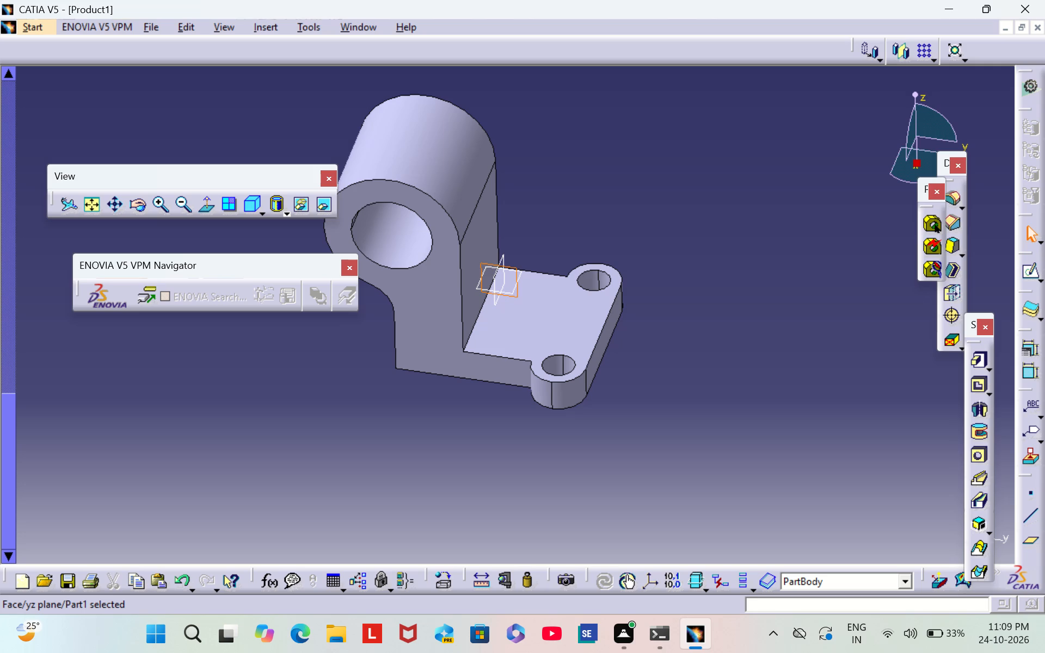
click(734, 332)
middle_drag(730, 330, 579, 425)
right_drag(730, 330, 579, 425)
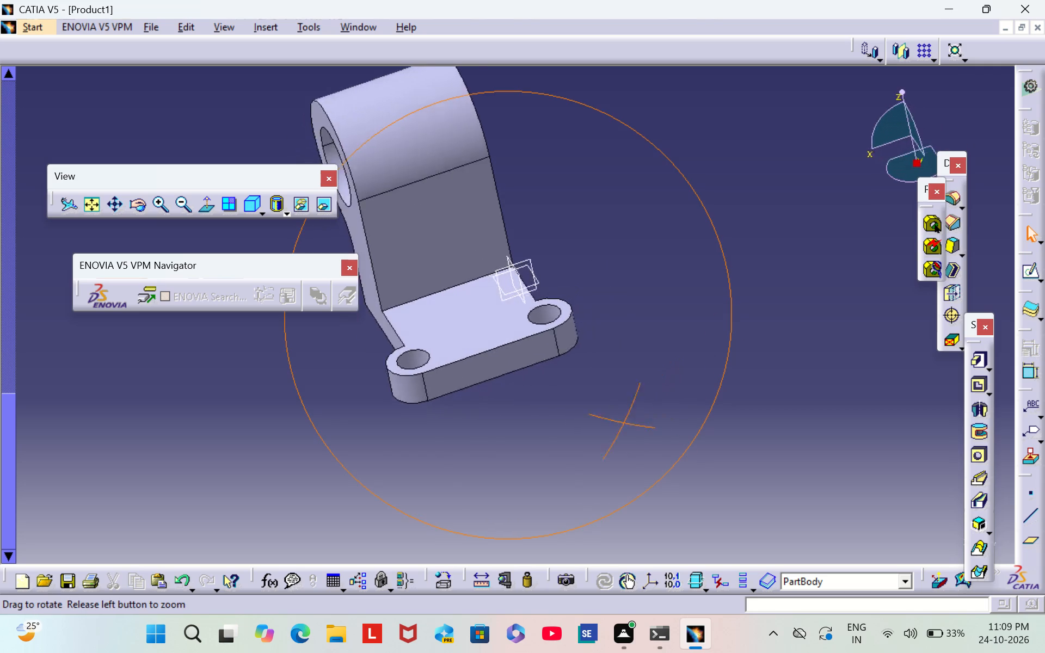
right_drag(579, 425, 555, 511)
middle_drag(579, 425, 555, 511)
scroll(565, 387, down, 1)
middle_drag(583, 413, 734, 364)
right_drag(586, 413, 734, 364)
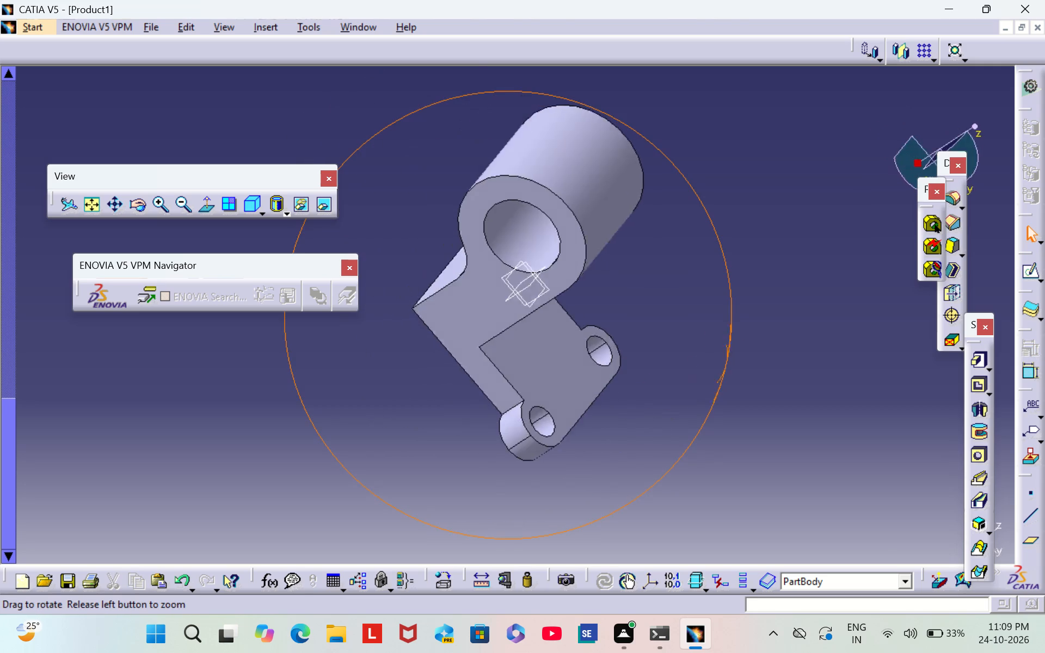
right_drag(734, 364, 657, 220)
middle_drag(734, 364, 657, 220)
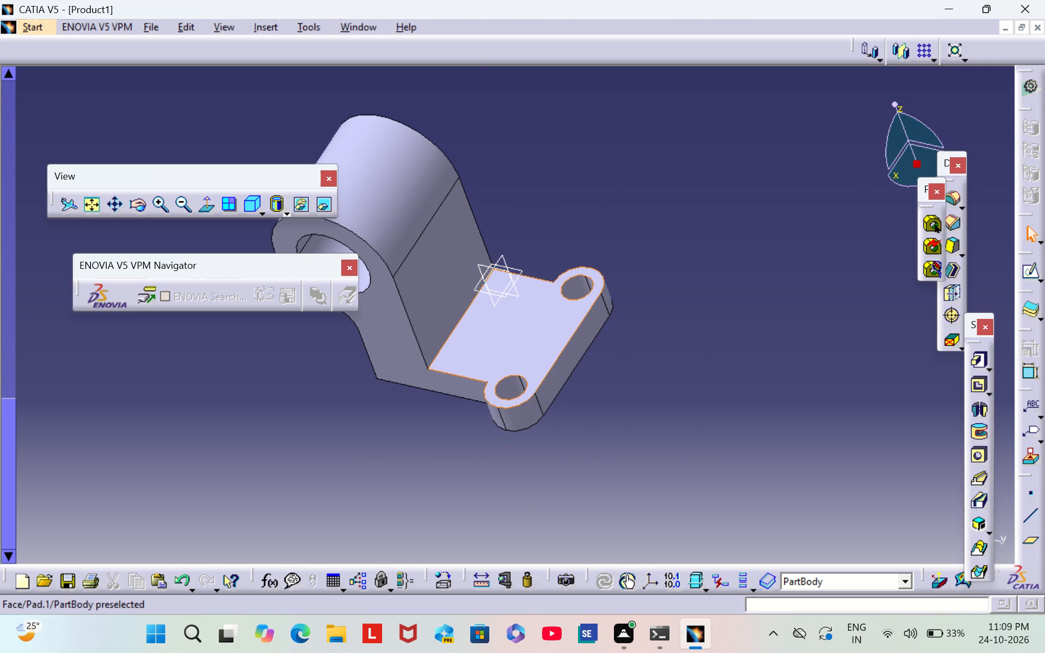
Create a reference plane offset 12 mm from the yz plane.
click(518, 297)
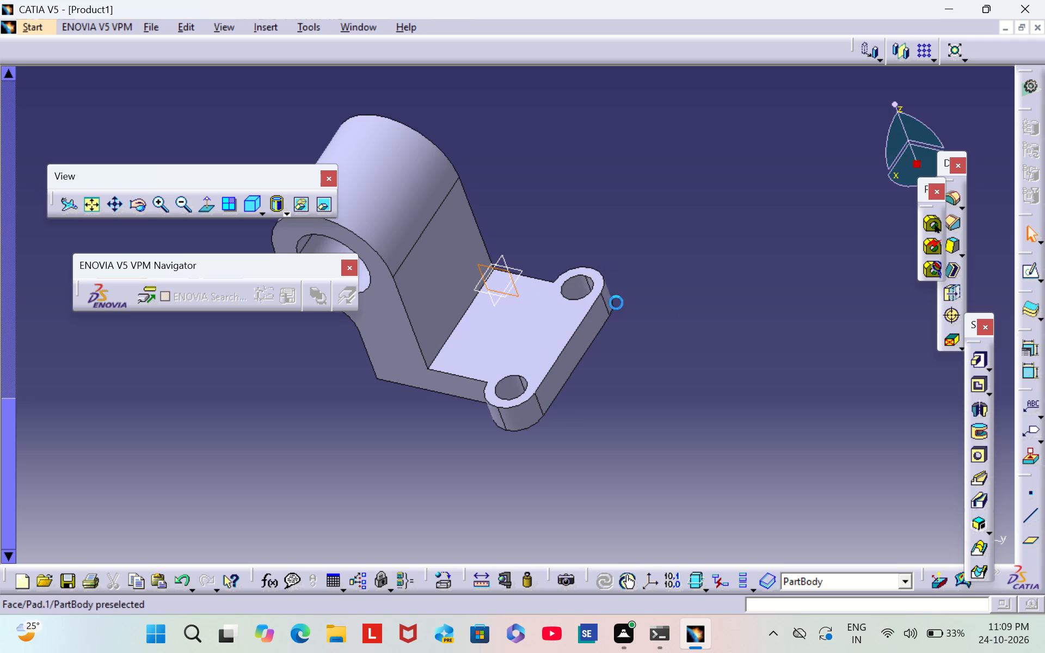
click(1027, 544)
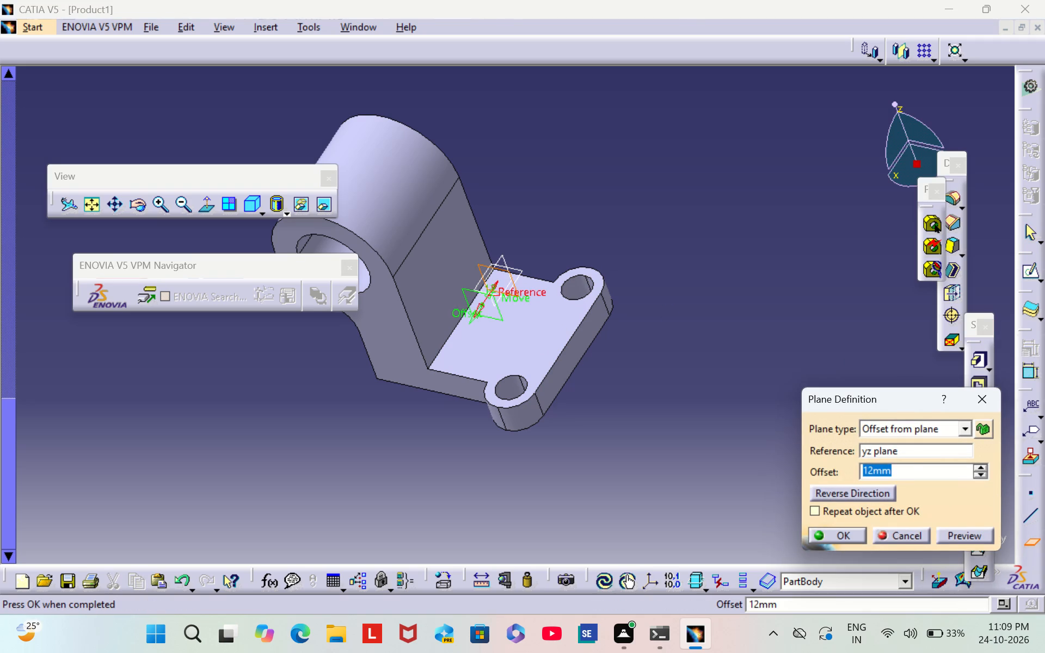
click(843, 531)
click(725, 421)
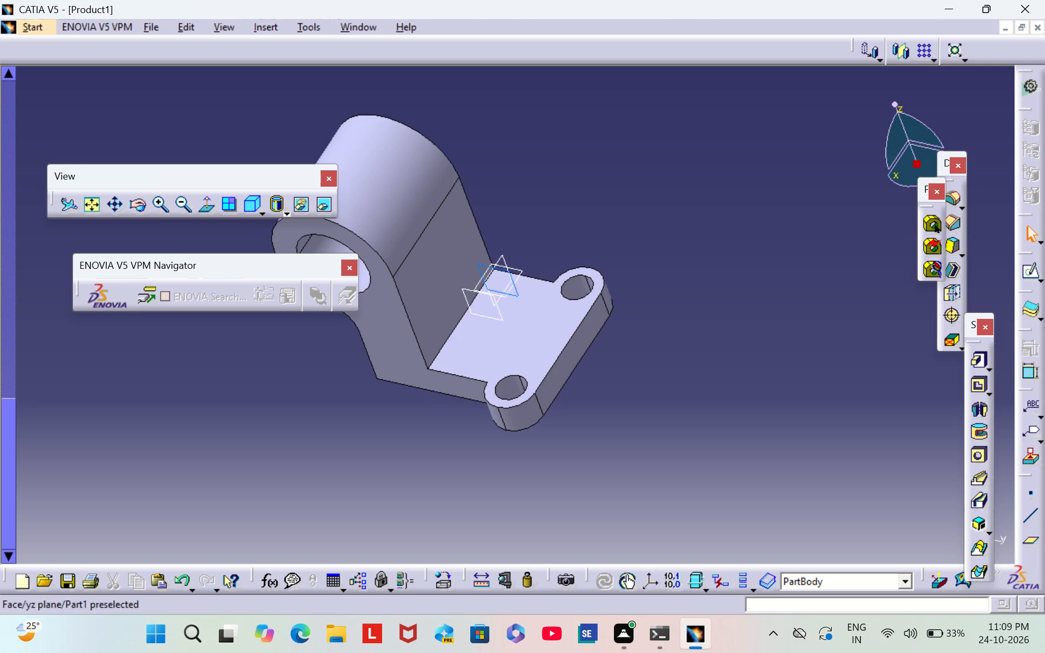
On the 12 mm offset plane, sketch a closed right triangle about 44 mm wide and 51 mm high between upright wall and base plate.
click(502, 311)
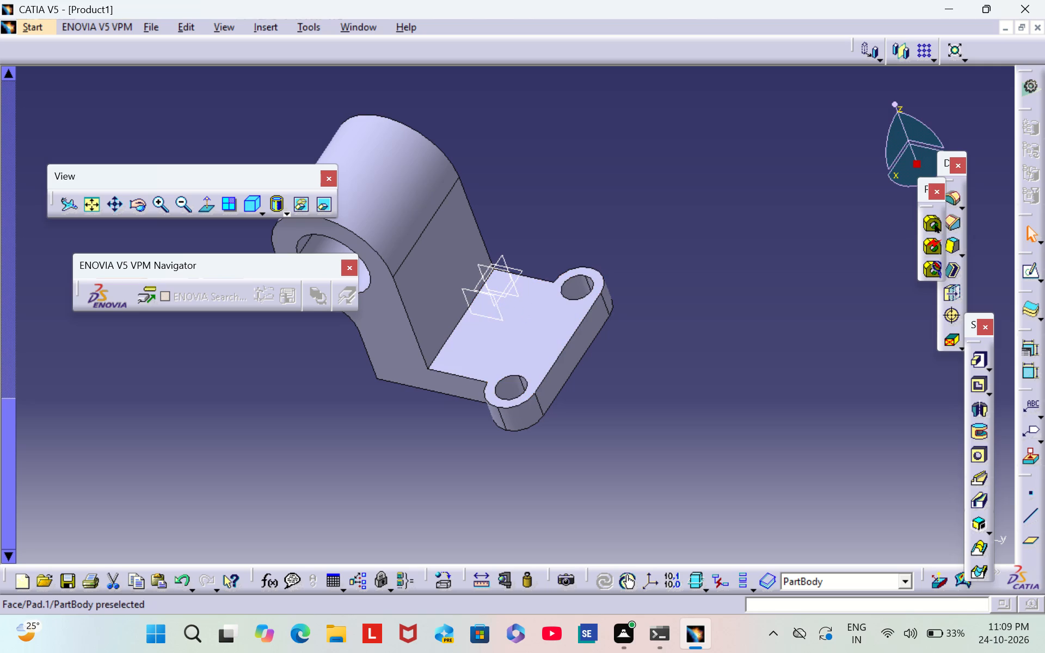
click(503, 318)
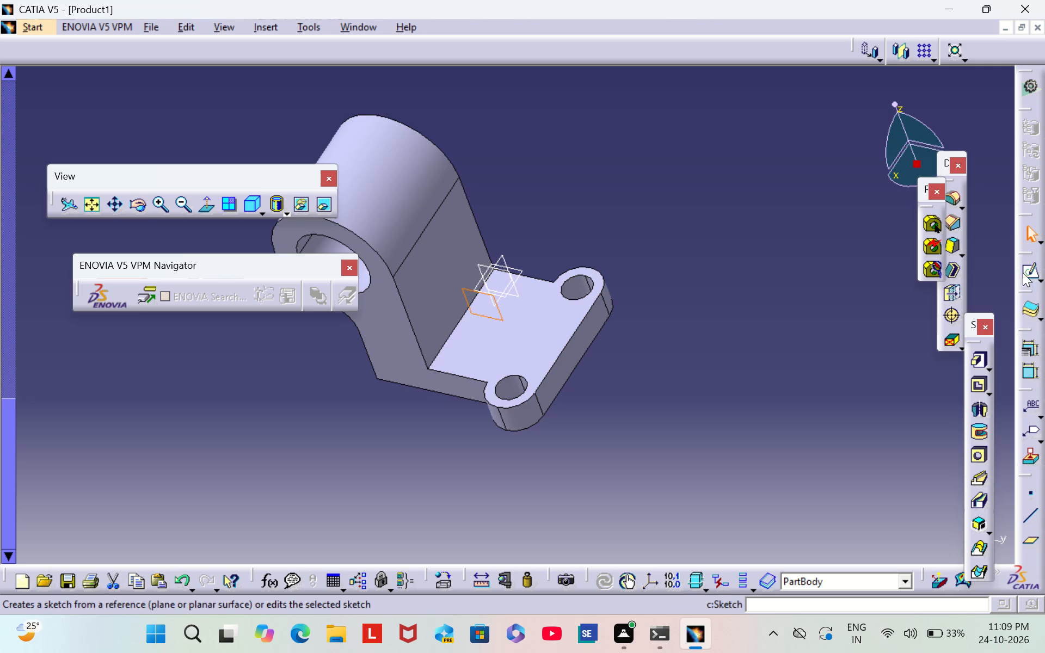
click(1028, 275)
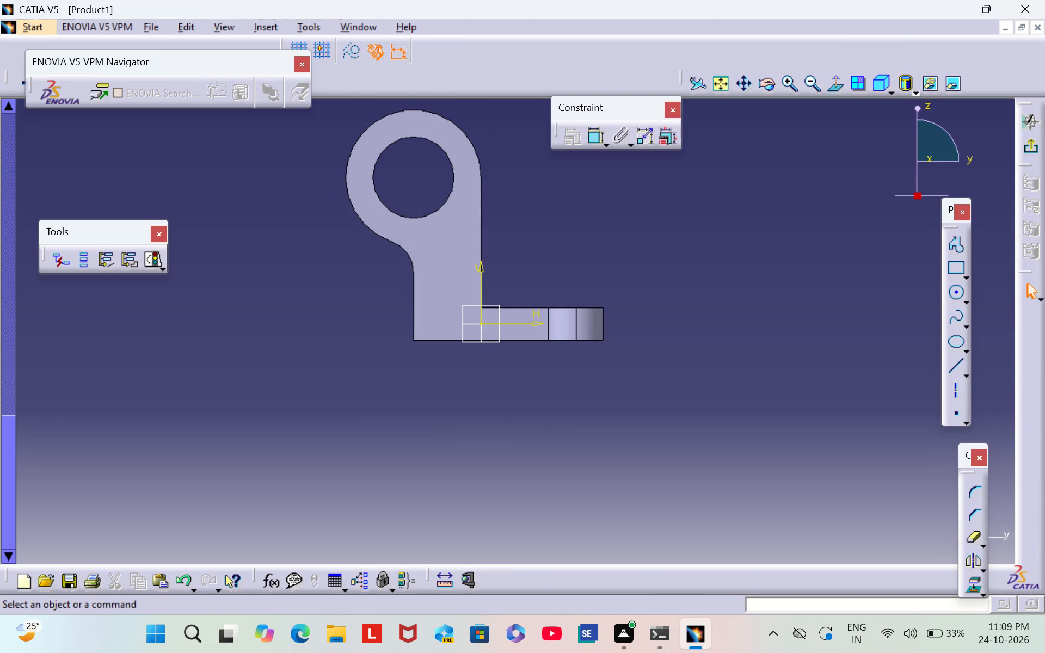
click(956, 244)
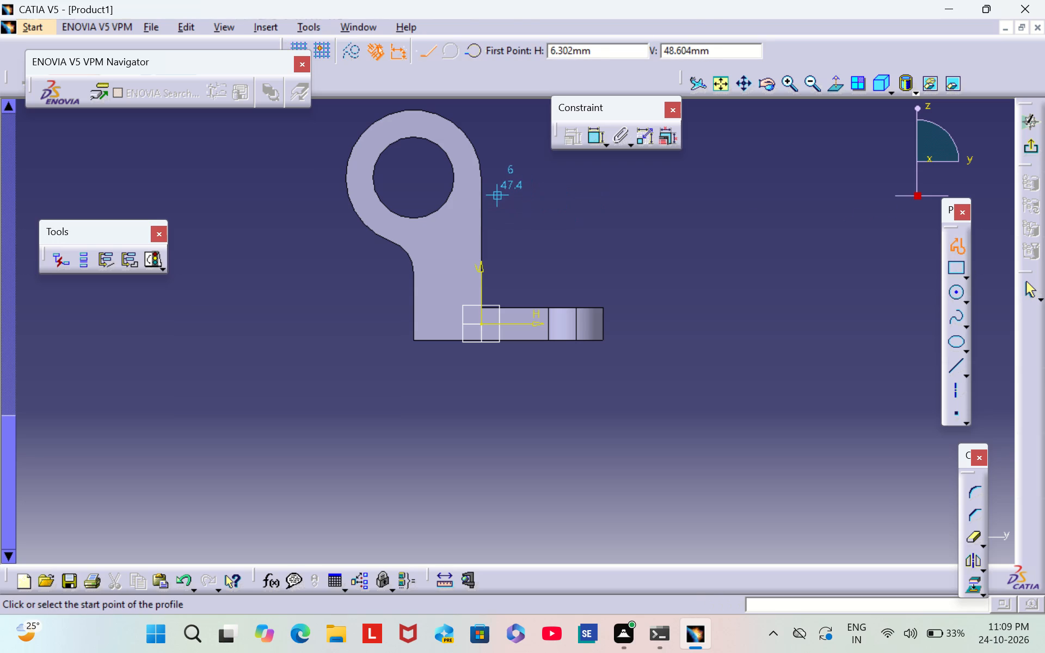
click(478, 160)
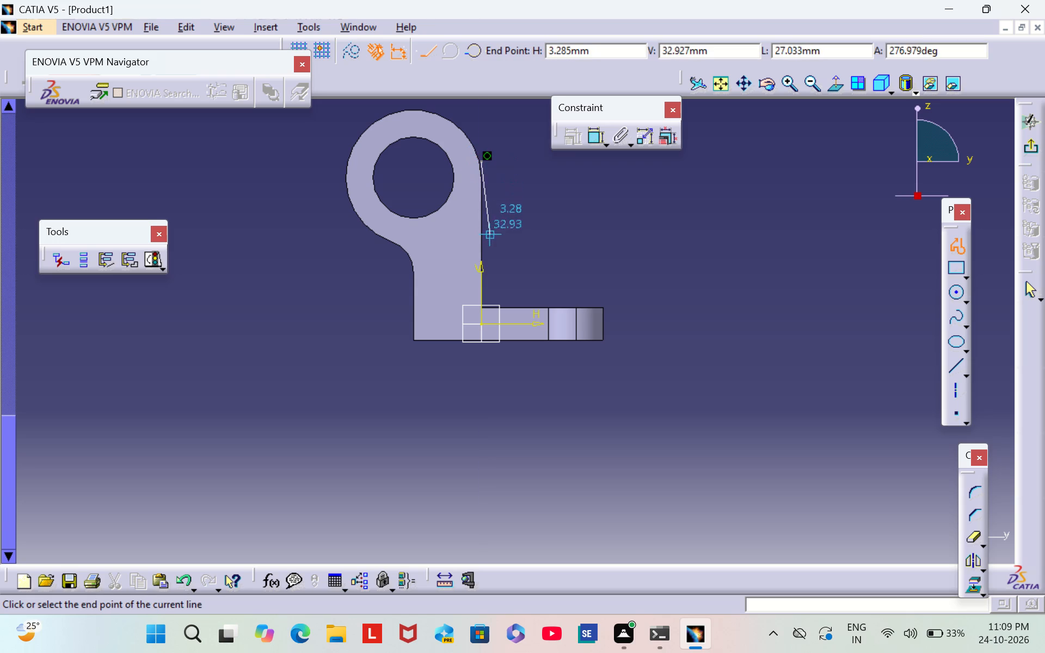
click(481, 301)
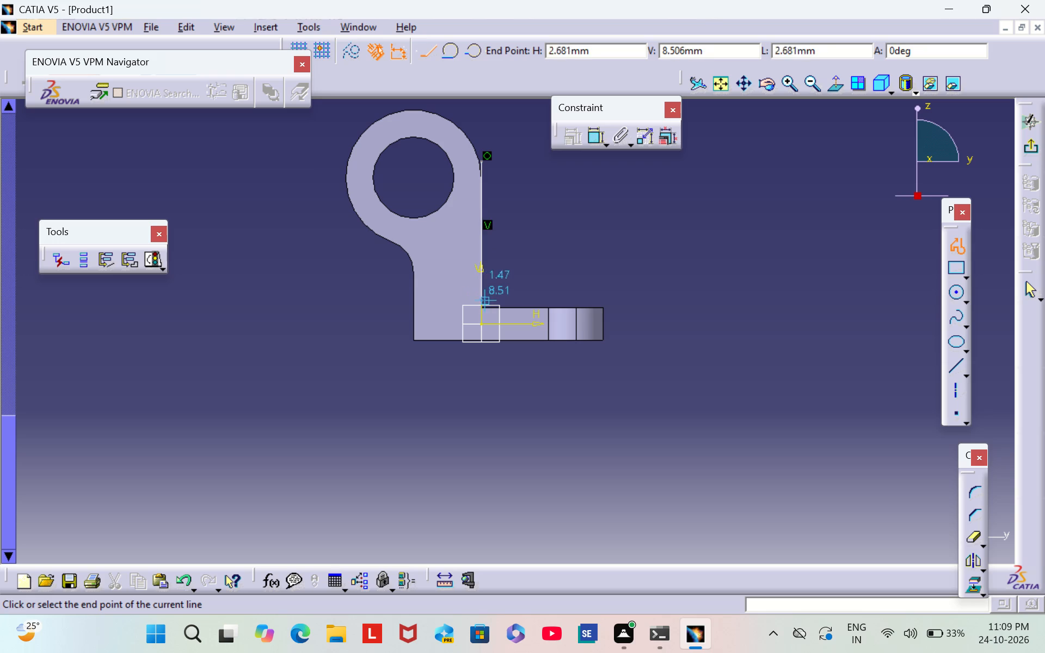
click(600, 302)
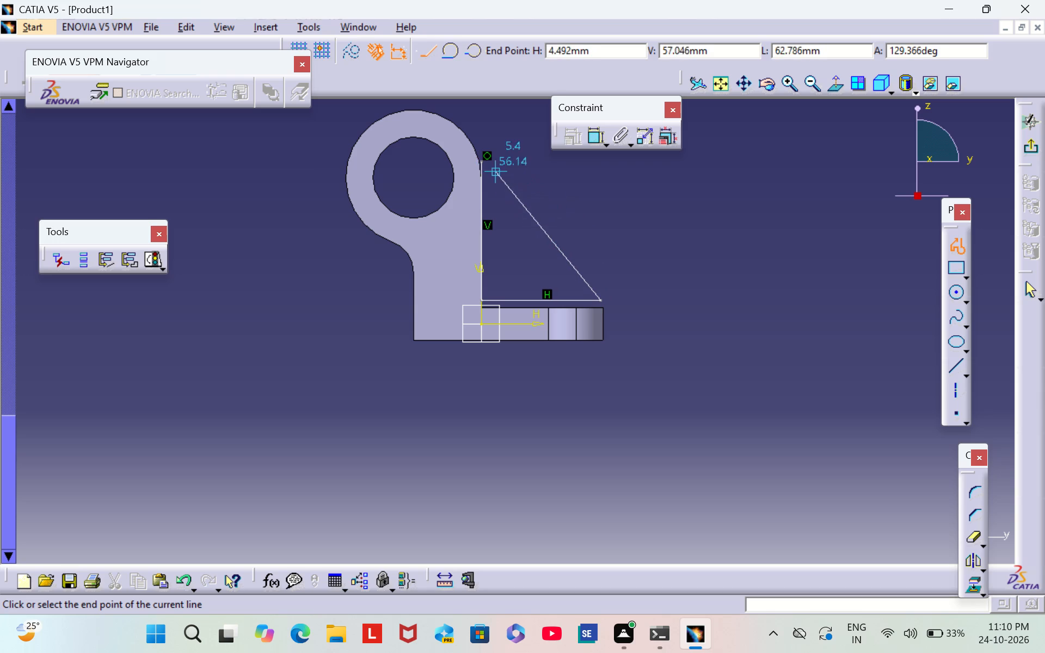
click(480, 160)
click(651, 289)
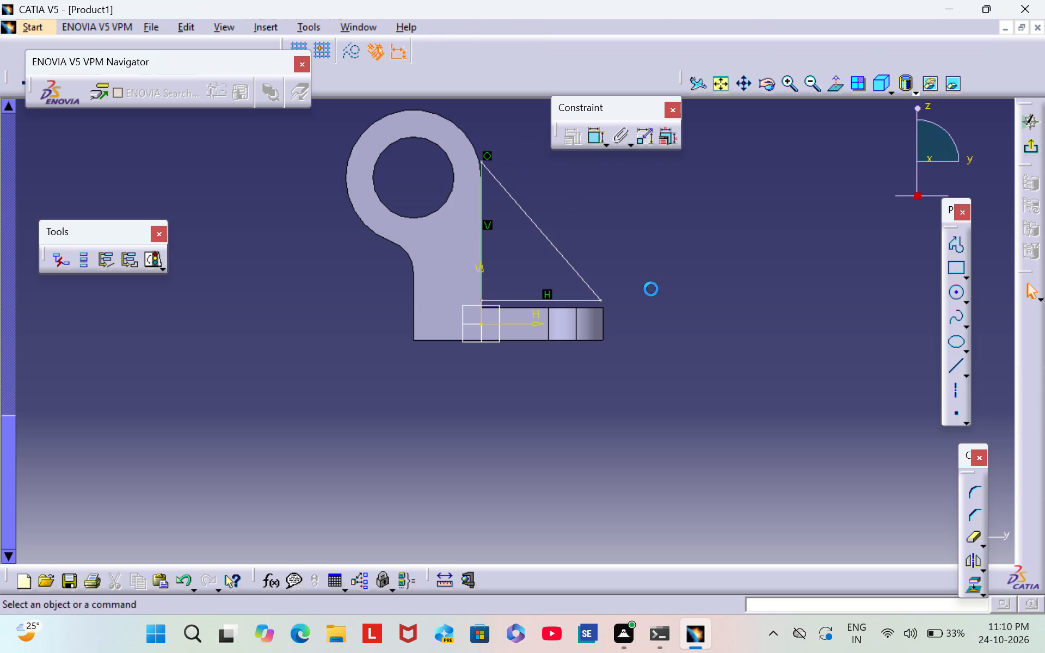
Dimension the gap between the triangle's horizontal line and the base plate's upper edge, and set it to 0.5 mm.
triple_click(783, 87)
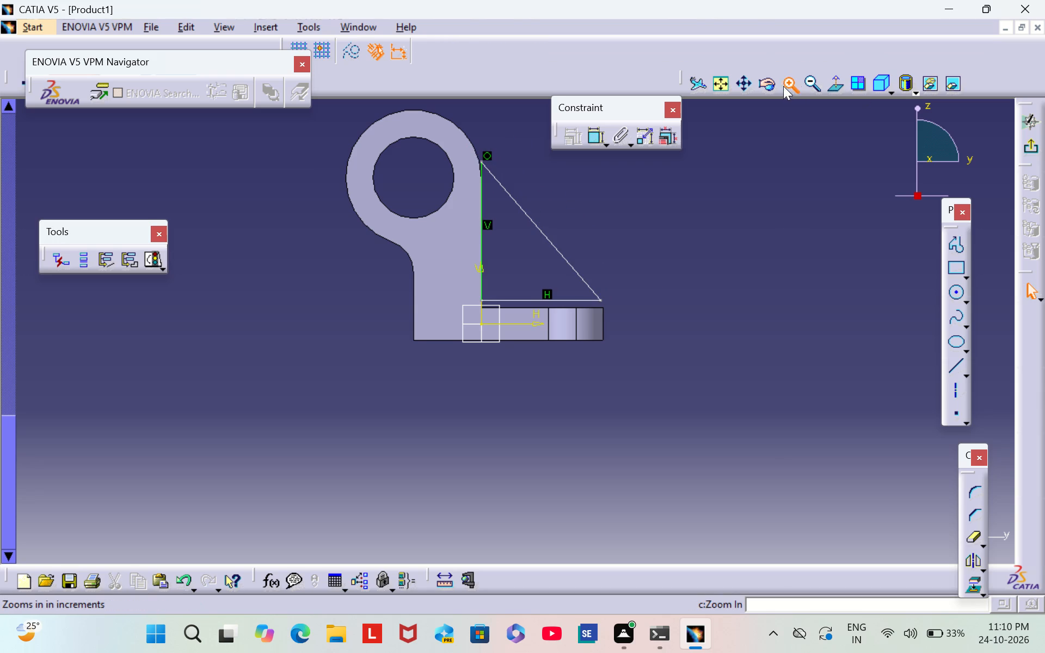
triple_click(783, 86)
triple_click(783, 86)
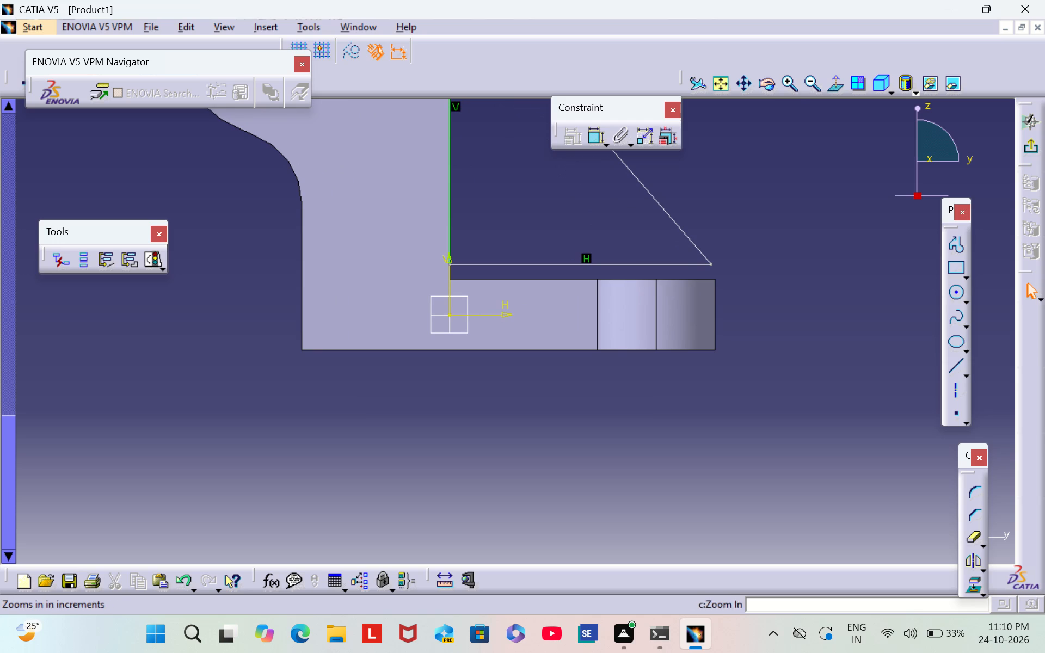
middle_drag(796, 198, 779, 333)
scroll(719, 261, down, 1)
middle_drag(719, 261, 758, 316)
double_click(595, 136)
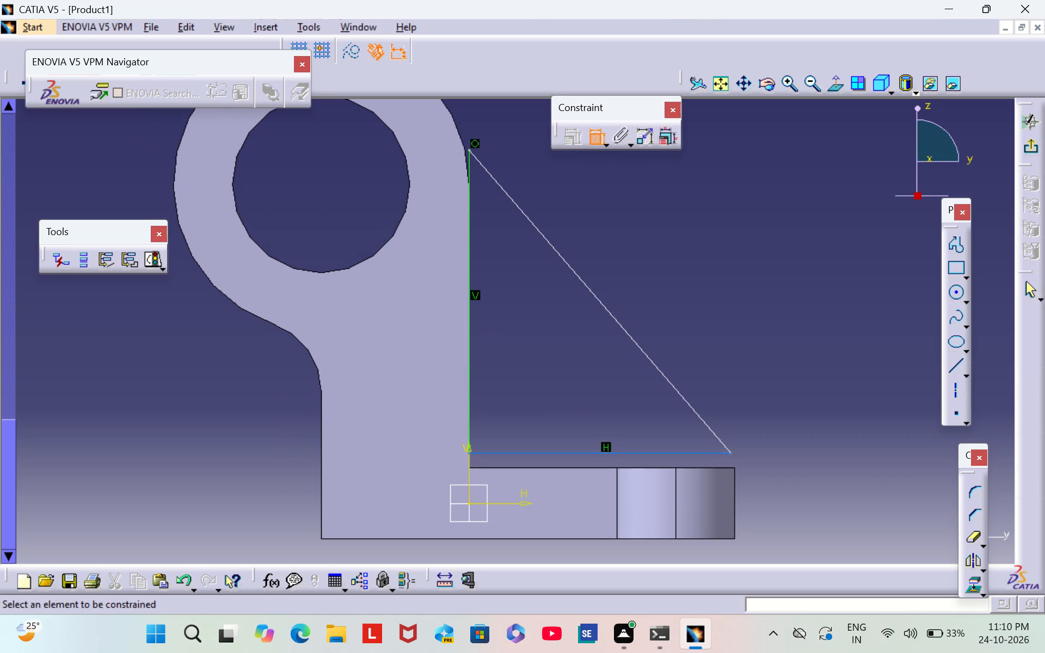
click(688, 453)
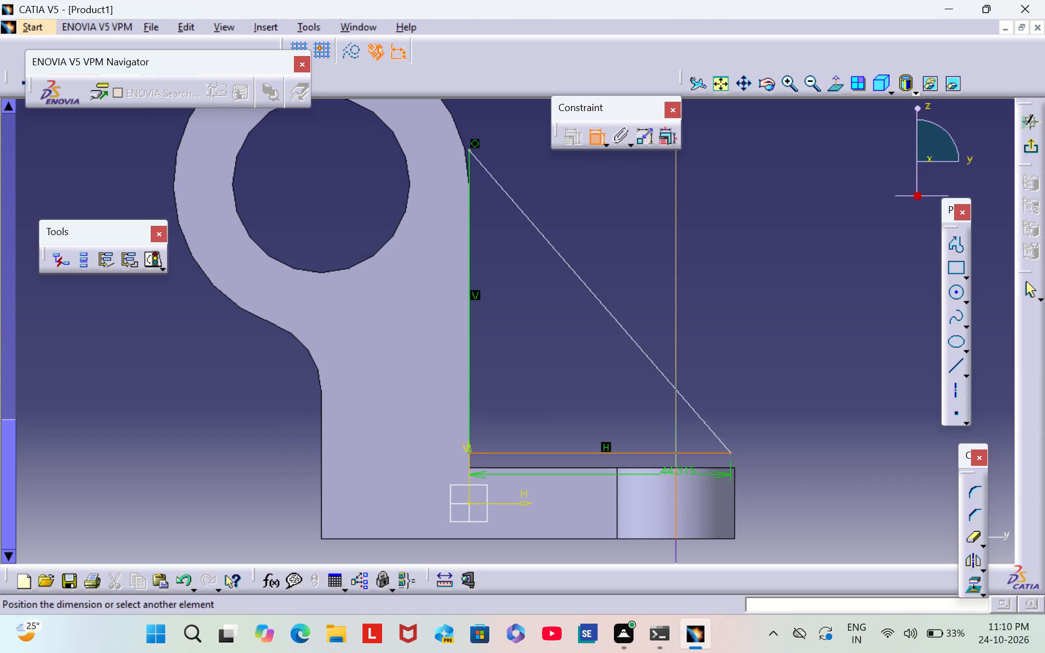
click(706, 467)
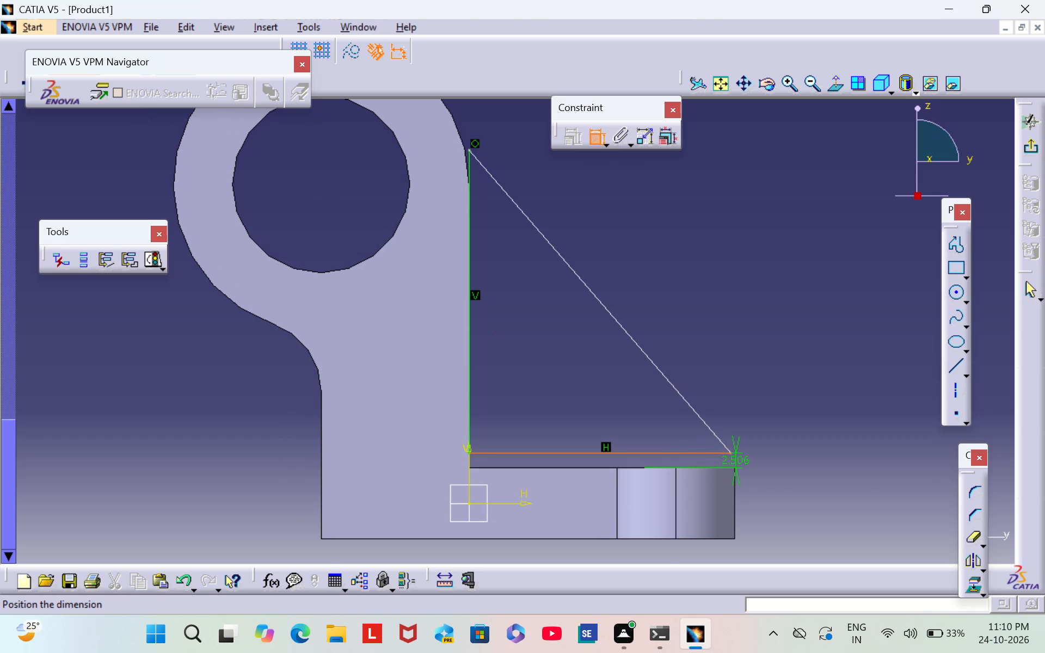
click(744, 462)
double_click(736, 461)
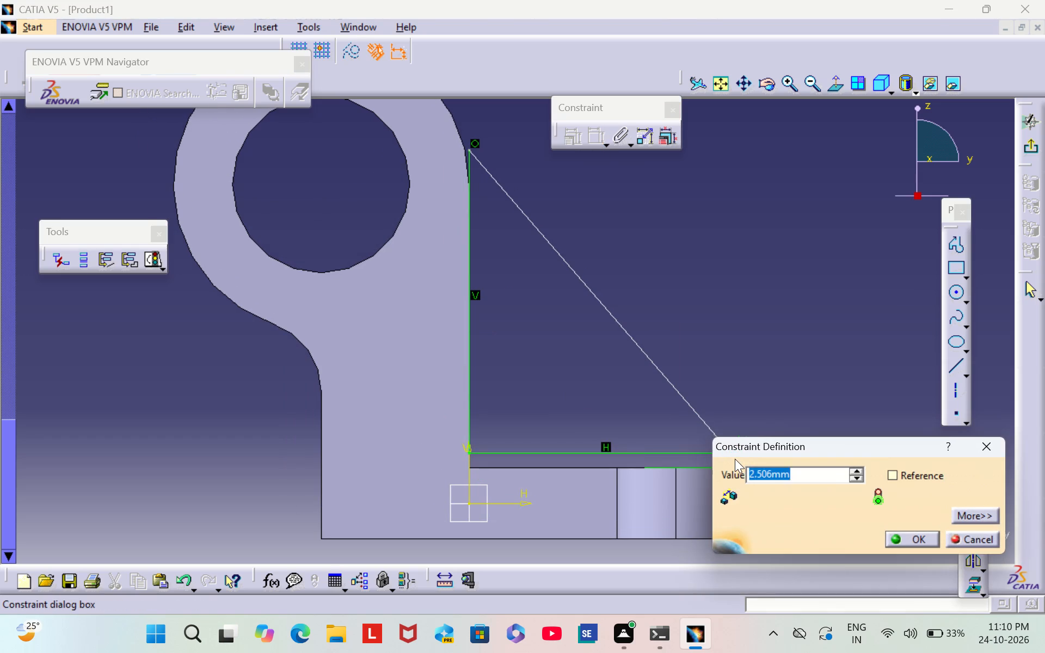
key(BackSpace)
text(0.5)
key(Return)
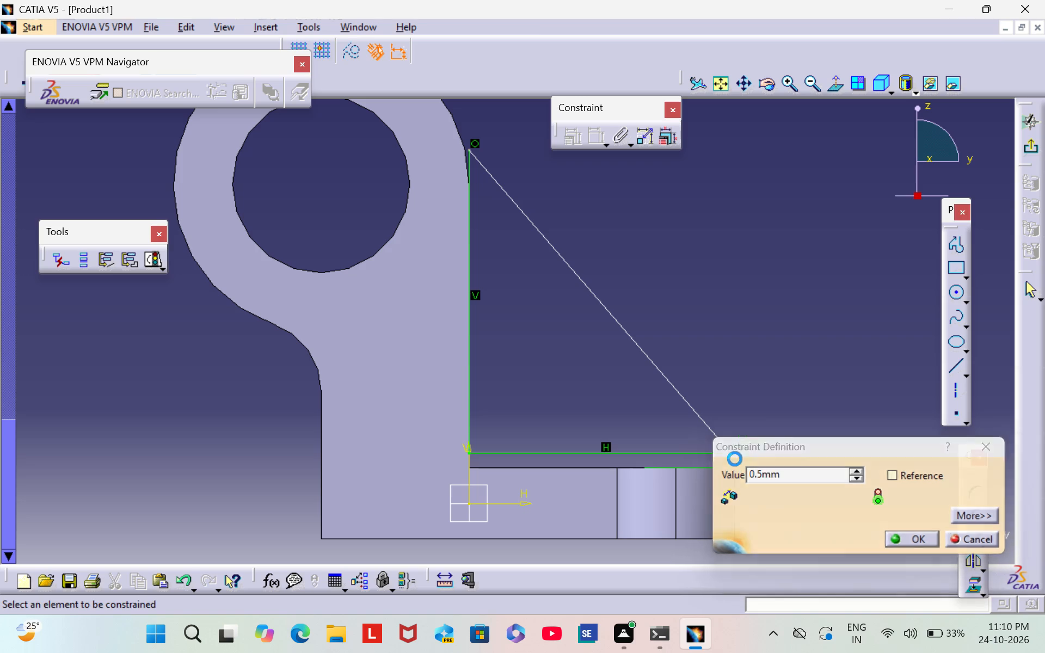
click(758, 388)
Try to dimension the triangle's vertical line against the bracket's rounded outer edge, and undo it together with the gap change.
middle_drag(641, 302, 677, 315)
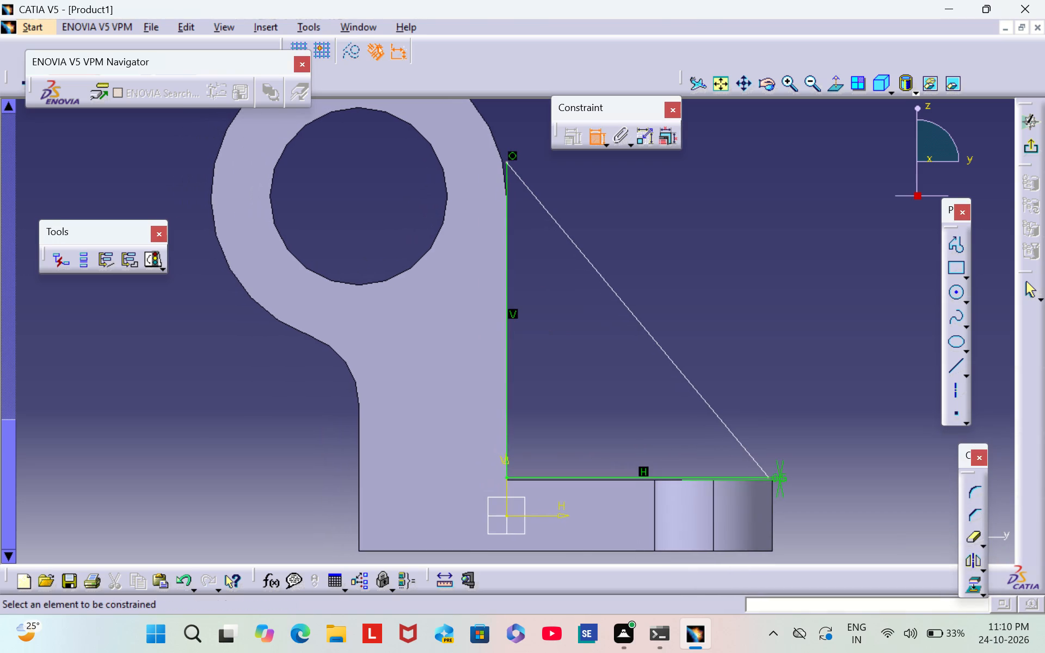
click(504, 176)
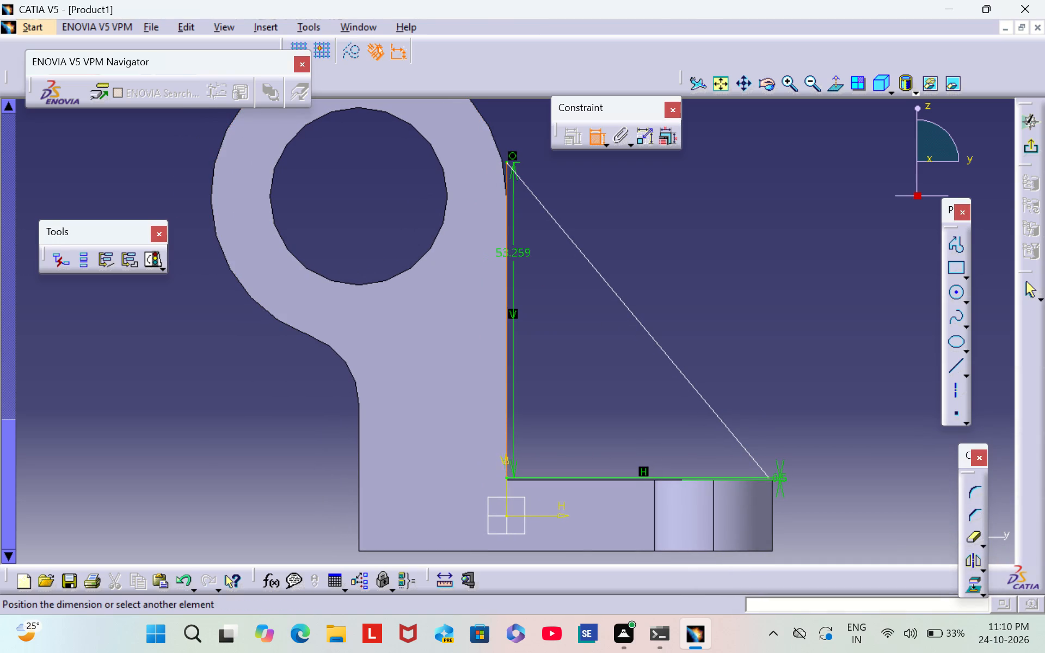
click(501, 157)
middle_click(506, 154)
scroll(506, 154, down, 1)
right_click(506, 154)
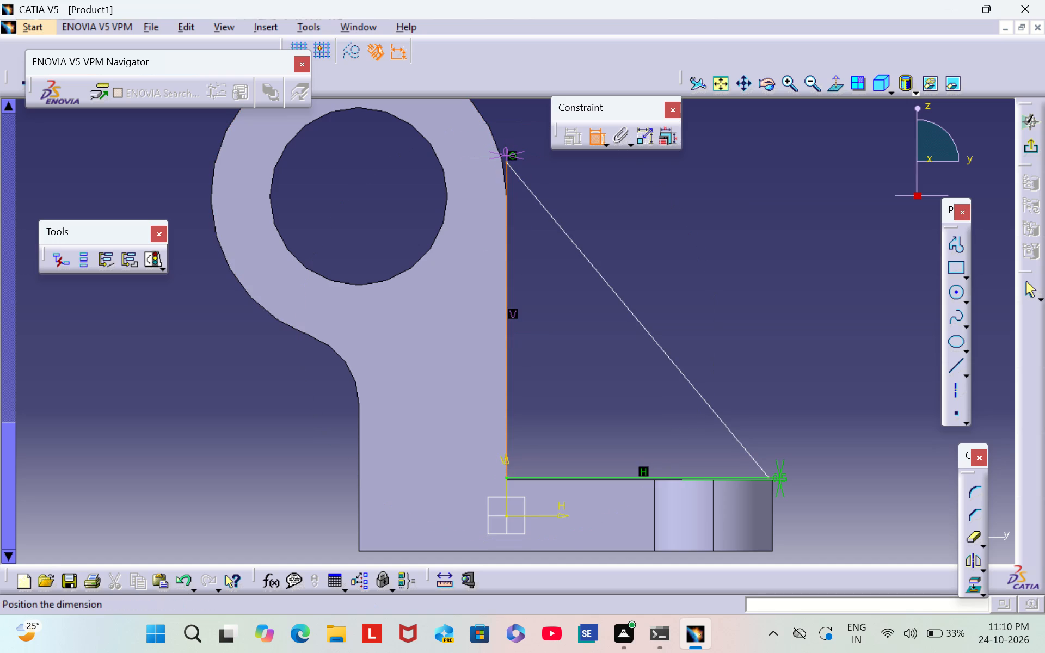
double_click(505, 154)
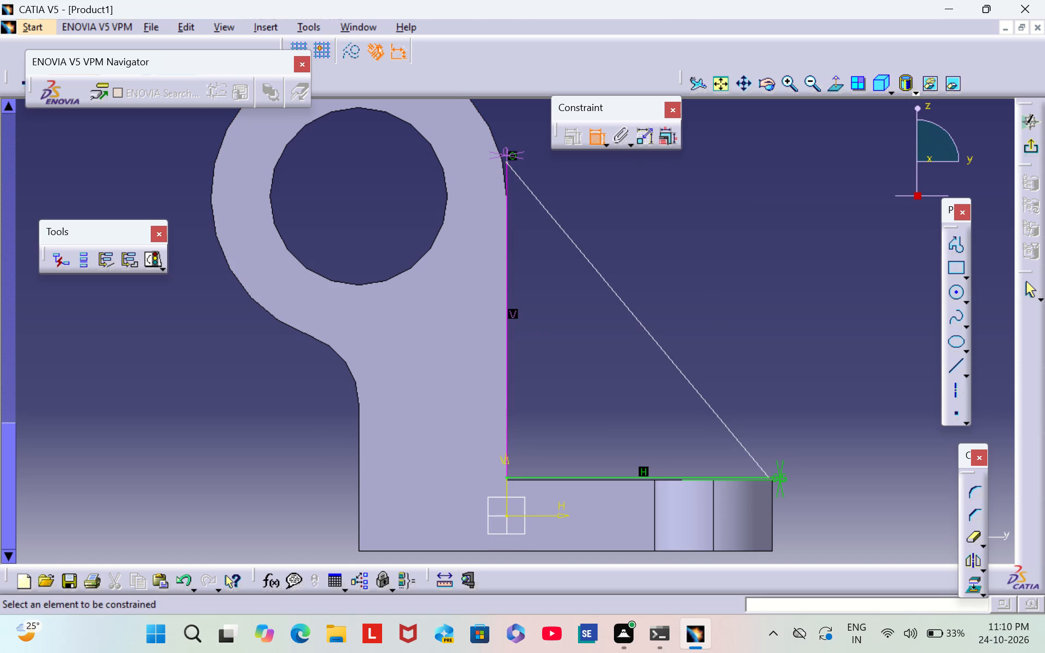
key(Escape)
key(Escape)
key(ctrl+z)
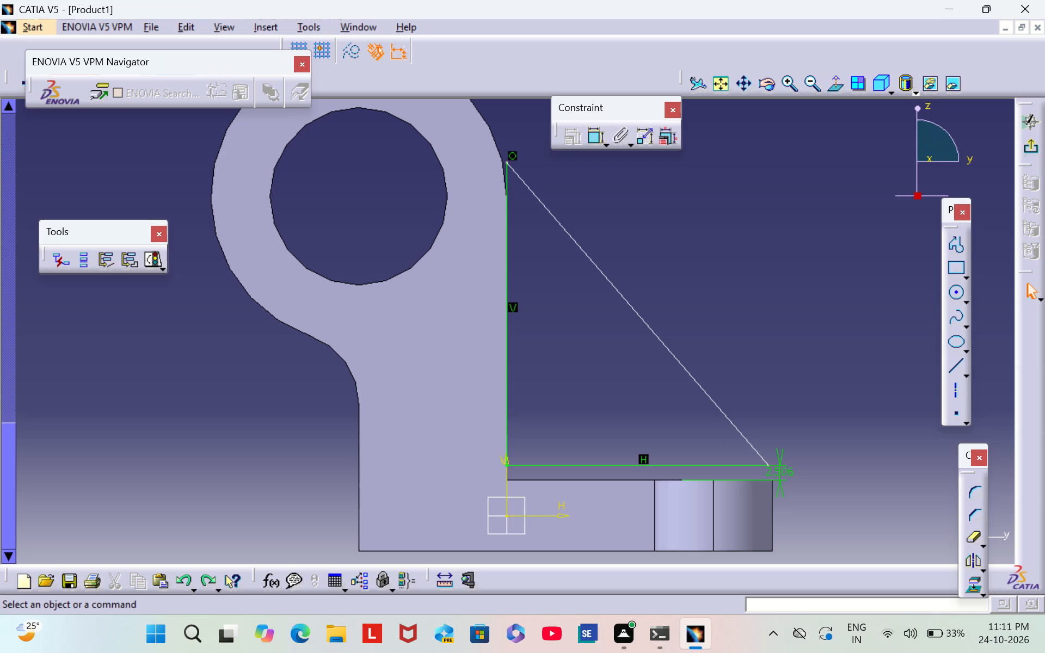
Set the gap between the triangle's horizontal line and the base plate's upper edge to 0.5 mm.
double_click(779, 469)
key(BackSpace)
text(0.5)
key(Return)
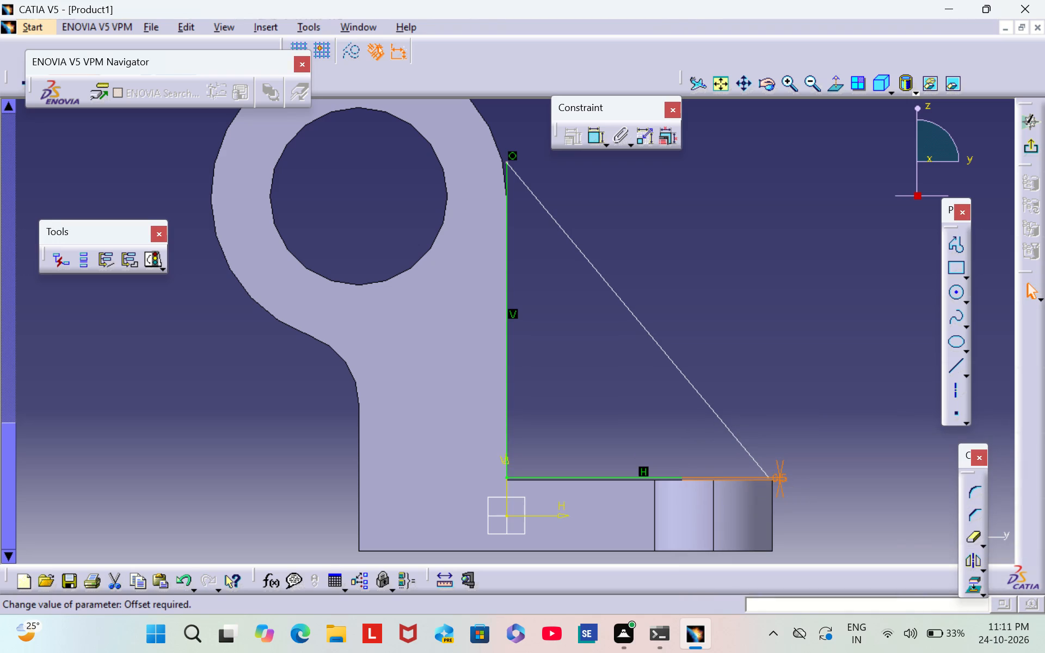
click(791, 356)
Examine from several angles how the triangle sketch and its offset plane sit relative to the bracket's wall, plate and lugs.
scroll(771, 344, down, 1)
right_drag(756, 354, 673, 409)
middle_drag(716, 341, 583, 459)
right_drag(710, 347, 522, 401)
middle_drag(680, 386, 733, 214)
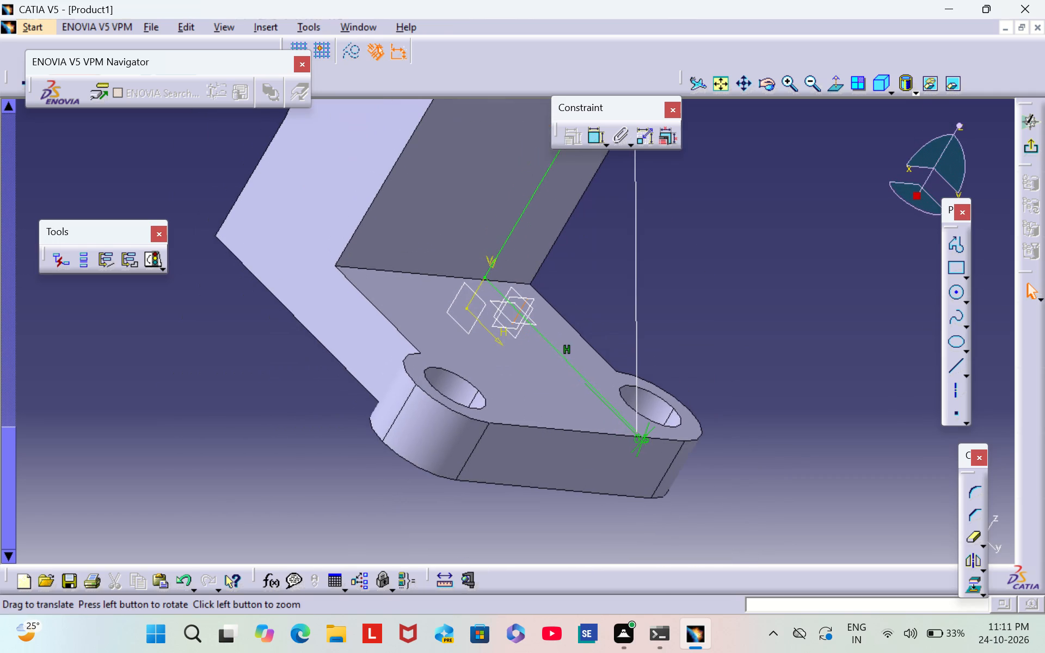
middle_drag(733, 214, 734, 216)
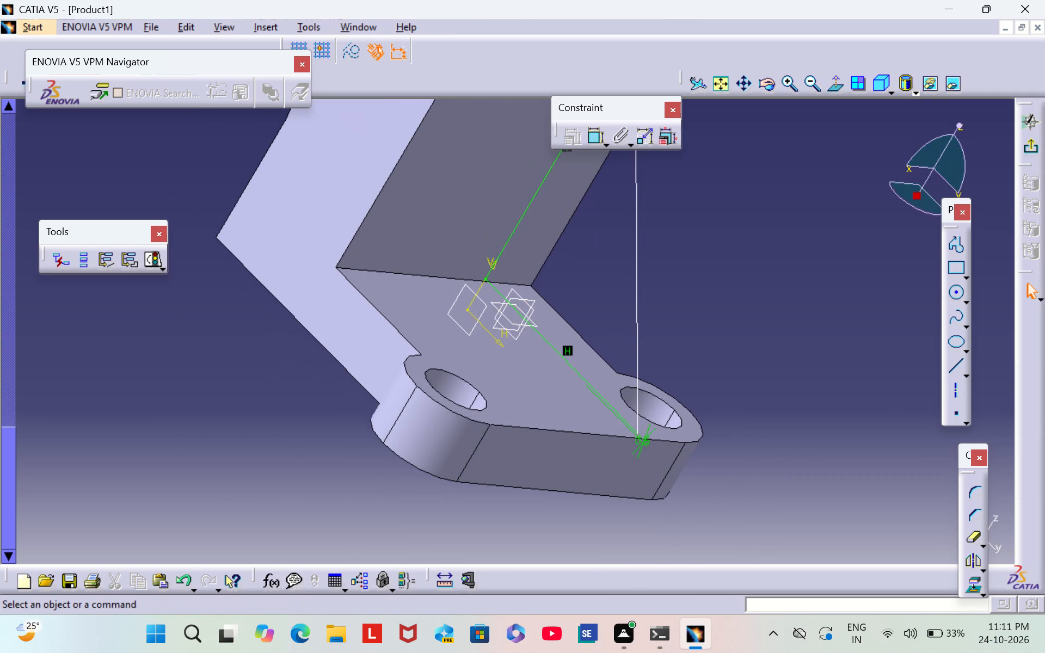
middle_drag(741, 248, 560, 378)
right_drag(739, 248, 560, 378)
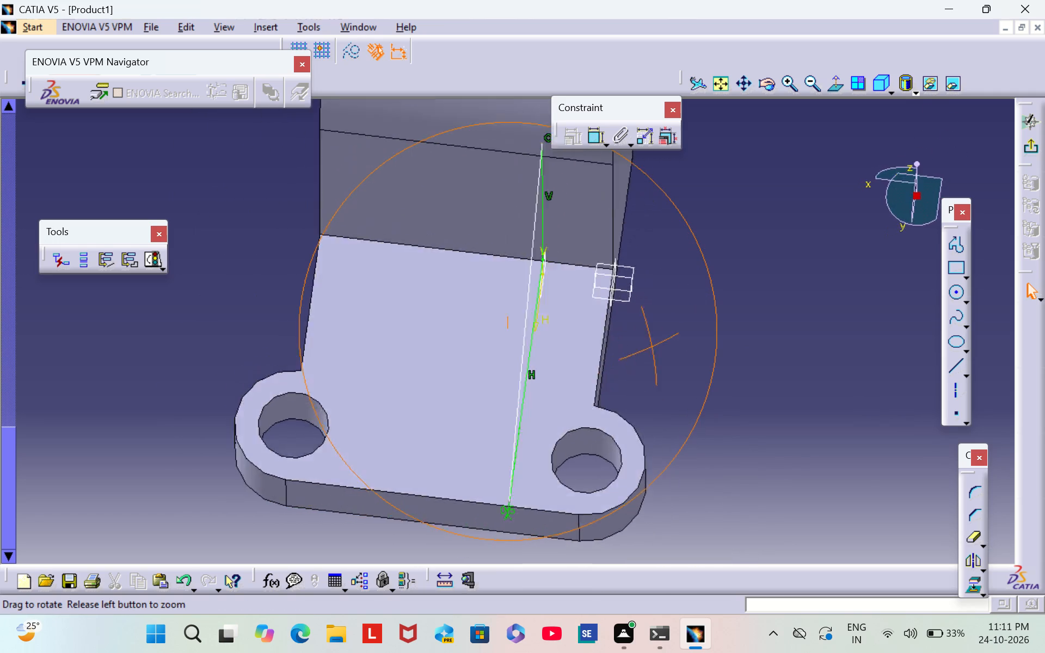
middle_drag(560, 378, 554, 367)
right_drag(560, 378, 554, 367)
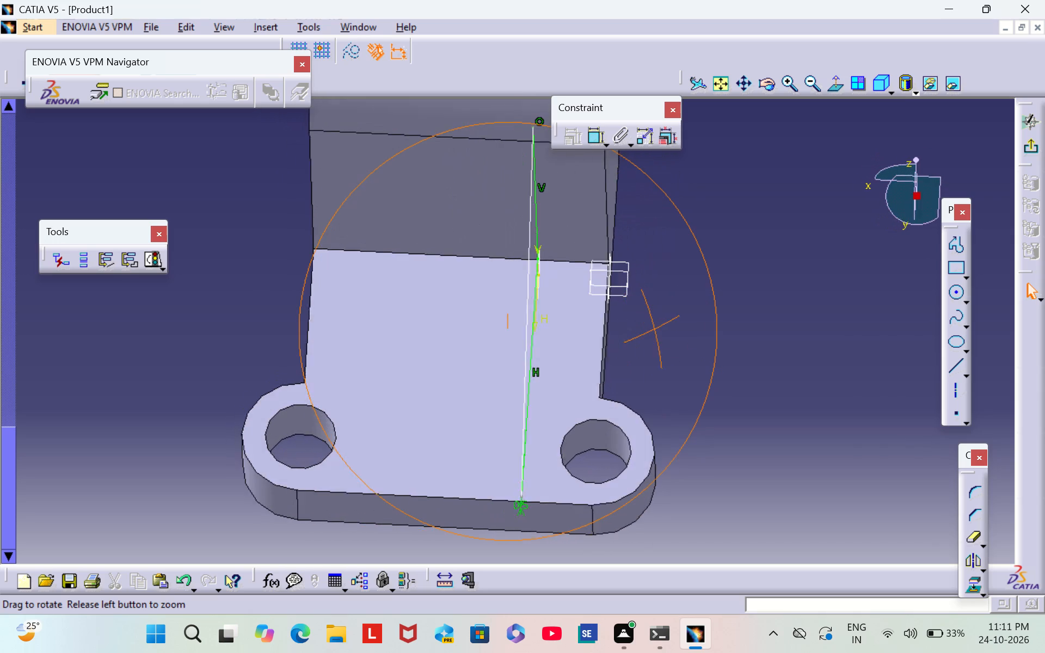
right_drag(554, 367, 558, 366)
middle_drag(554, 367, 558, 366)
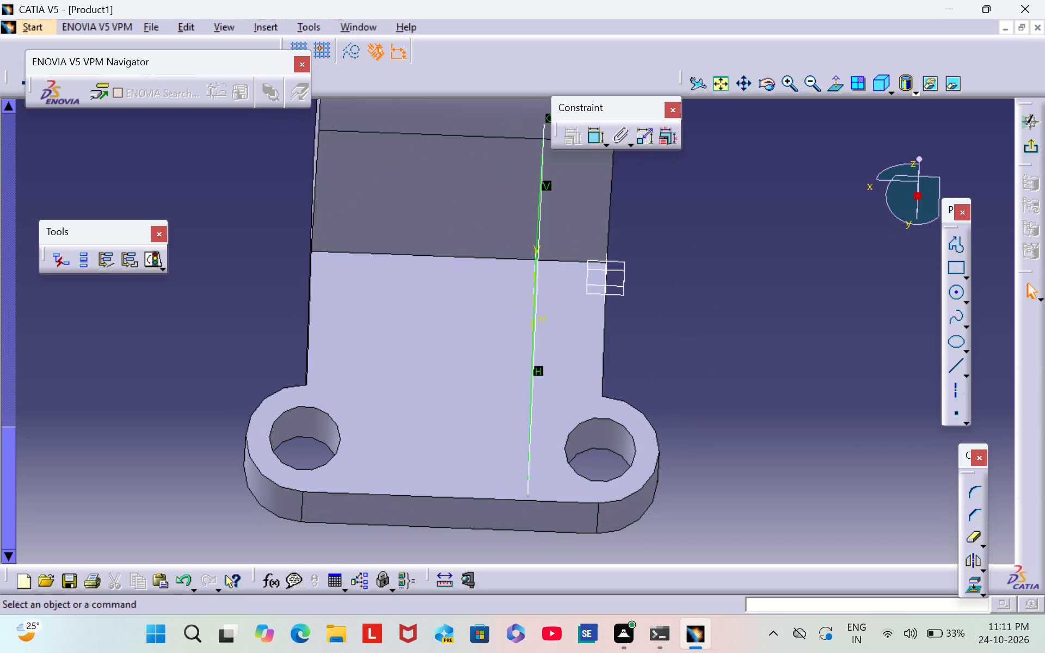
middle_drag(693, 292, 696, 331)
right_drag(692, 291, 696, 331)
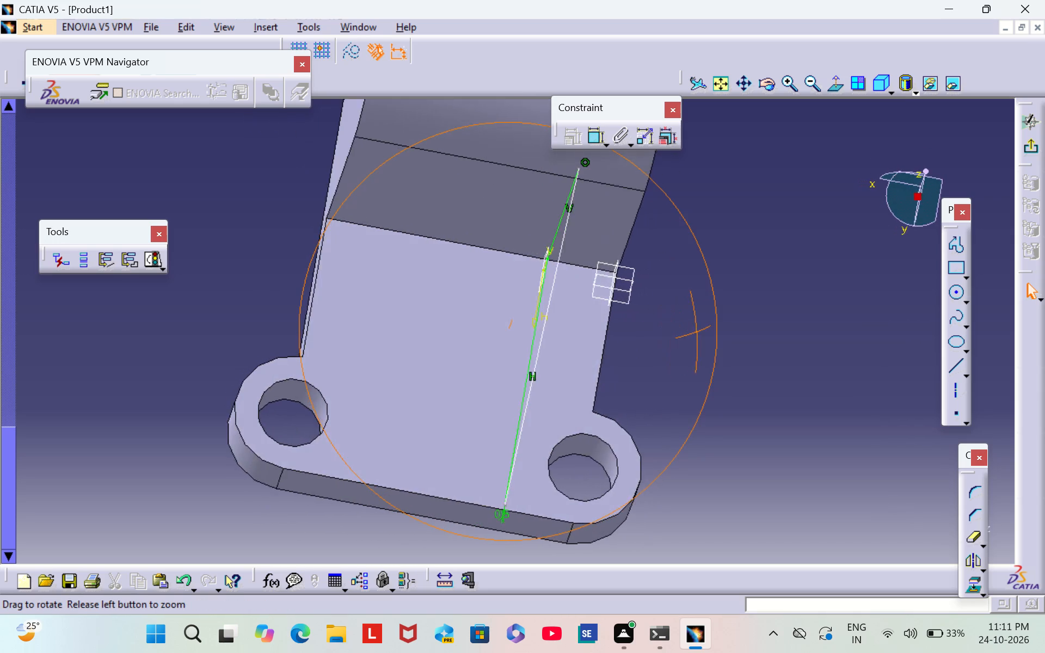
middle_drag(696, 331, 668, 361)
right_drag(696, 331, 668, 361)
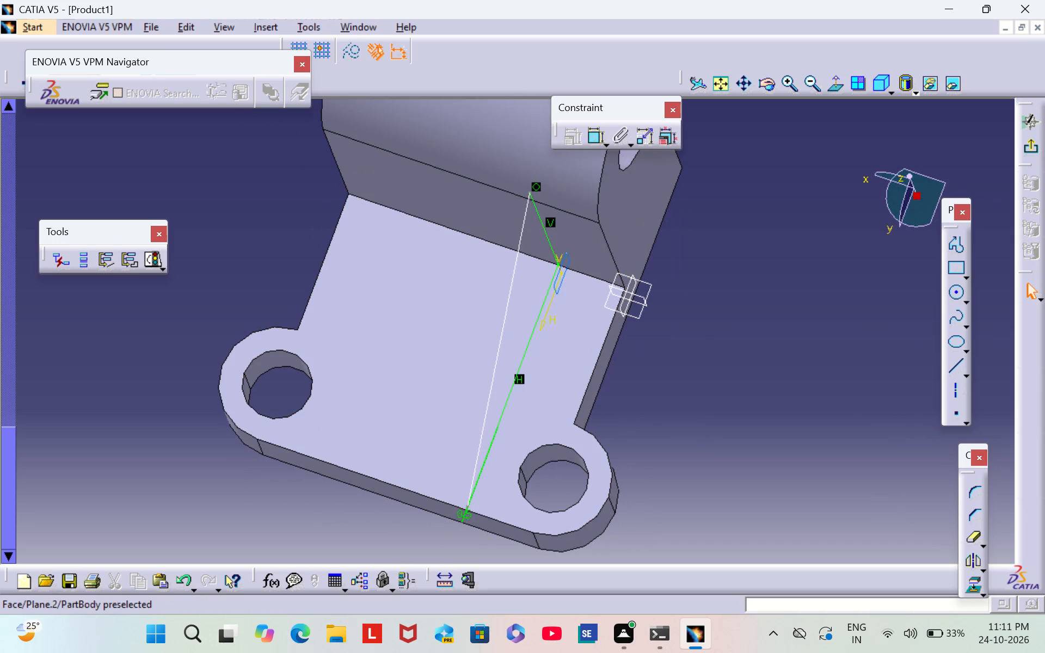
click(563, 282)
click(856, 368)
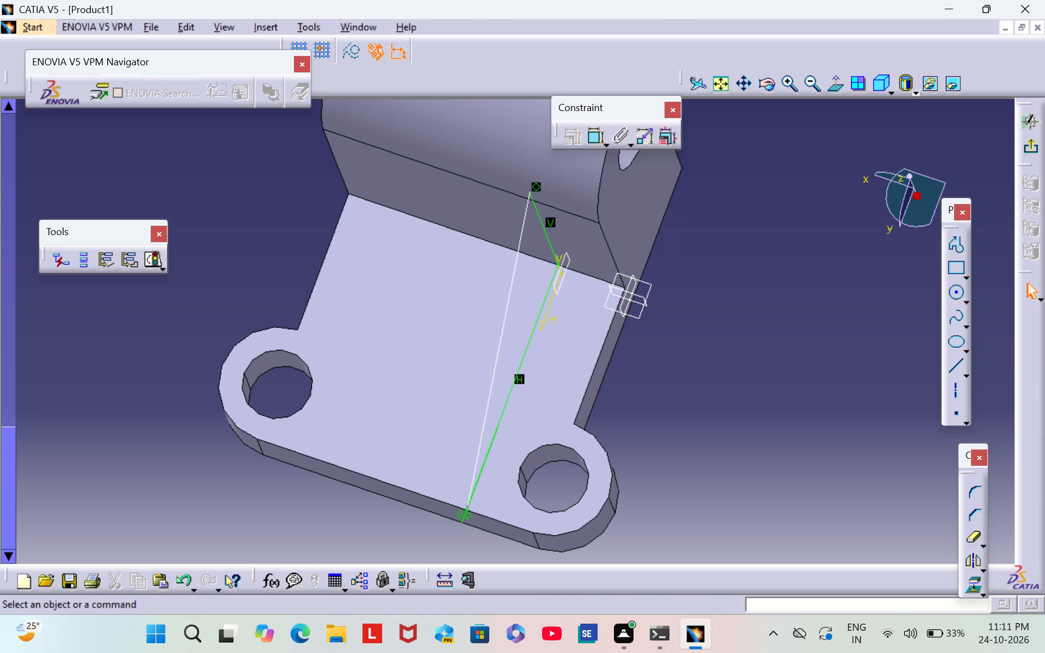
Exit the sketch and create a reference plane offset 13 mm from the triangle's sketch plane, on the side away from the yz plane.
click(1028, 151)
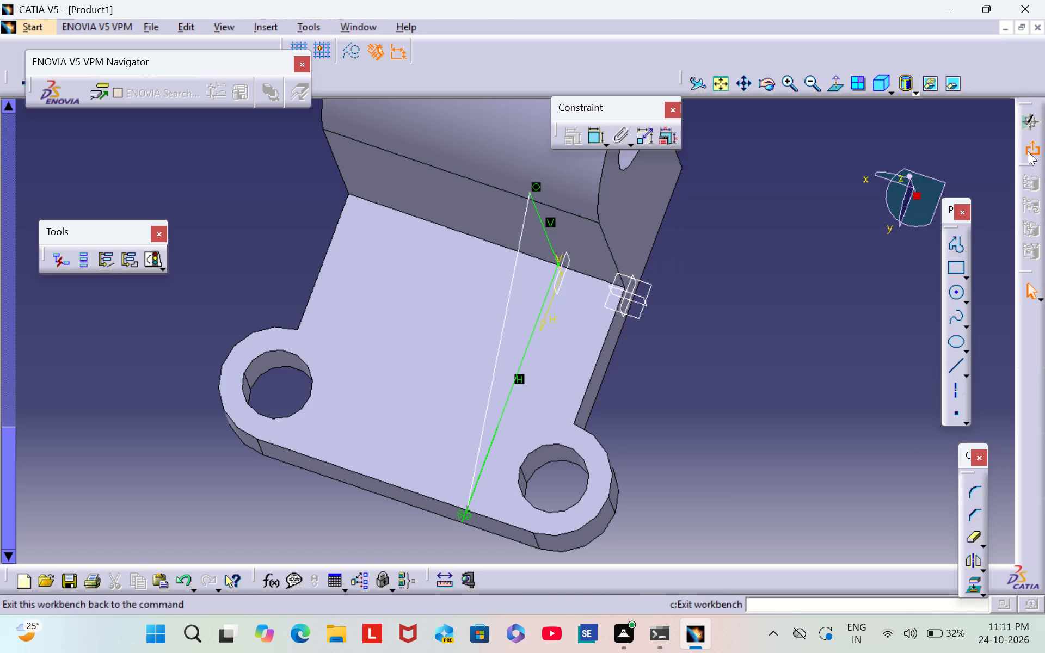
middle_drag(524, 302, 612, 170)
scroll(524, 302, down, 1)
click(549, 328)
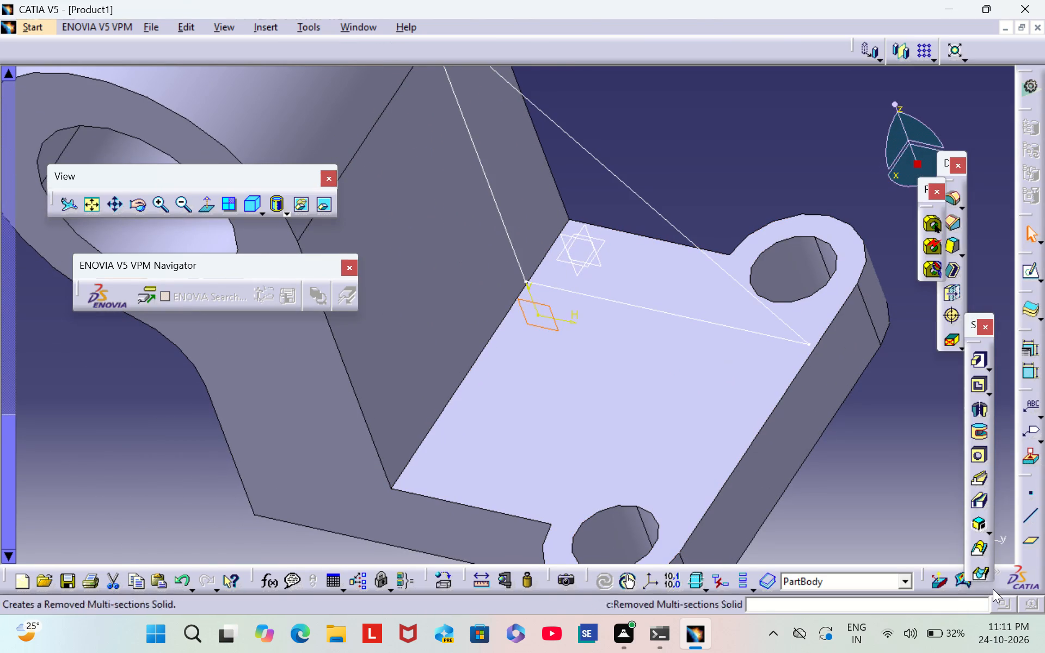
click(1030, 541)
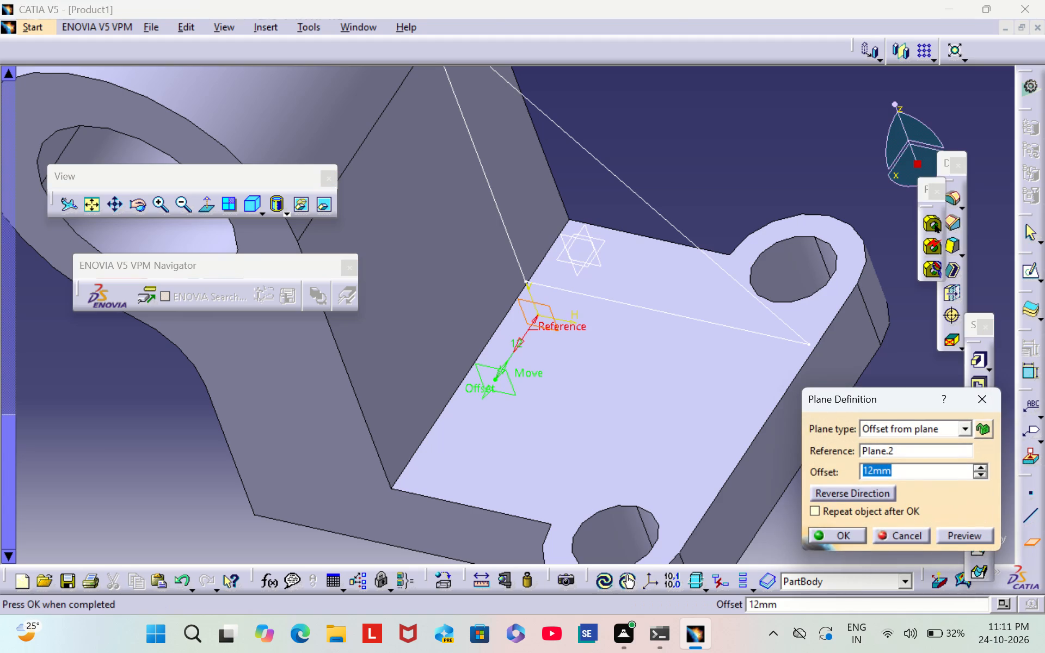
key(BackSpace)
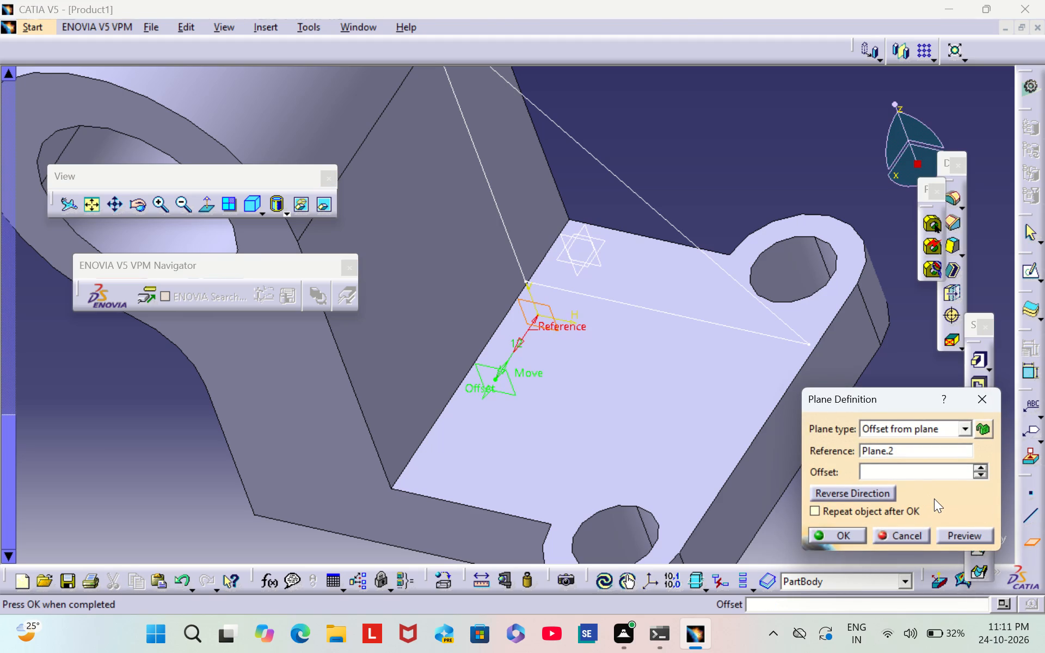
text(13)
key(Return)
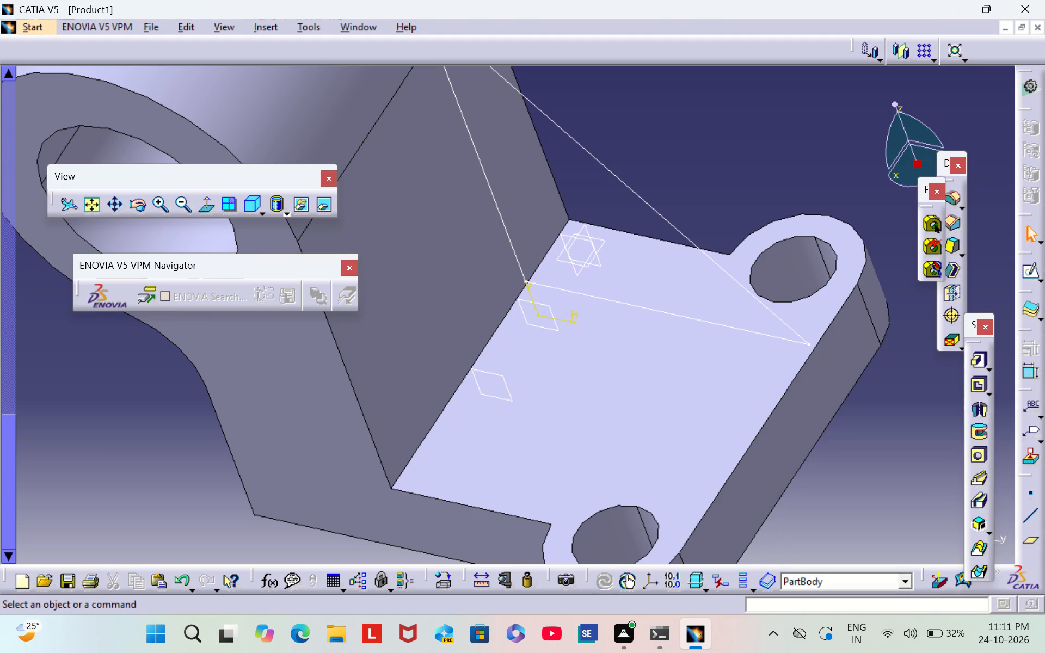
click(826, 484)
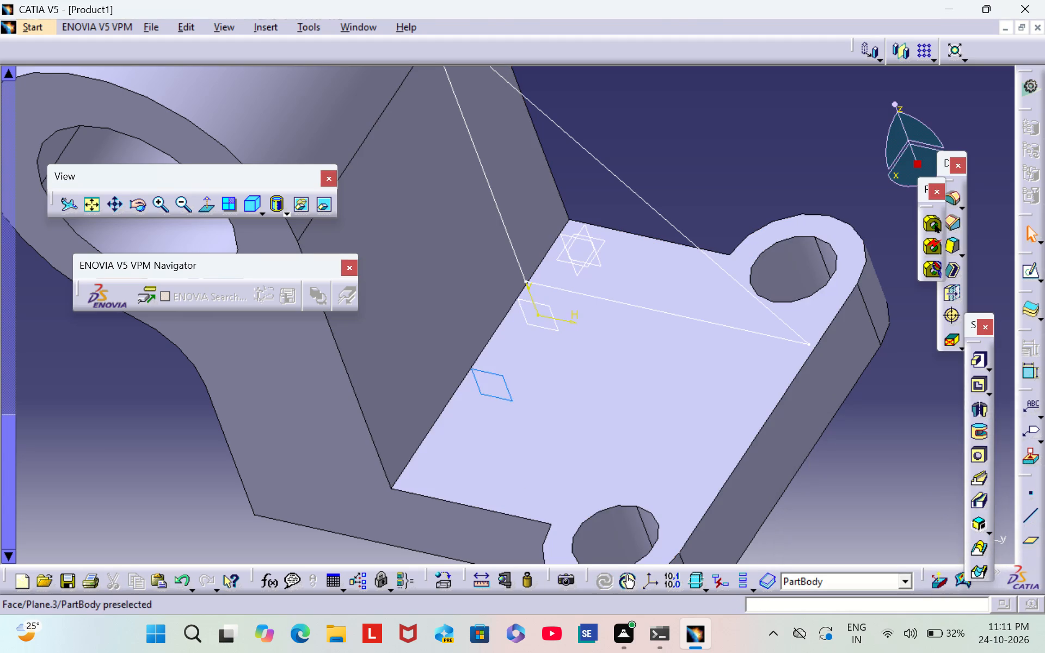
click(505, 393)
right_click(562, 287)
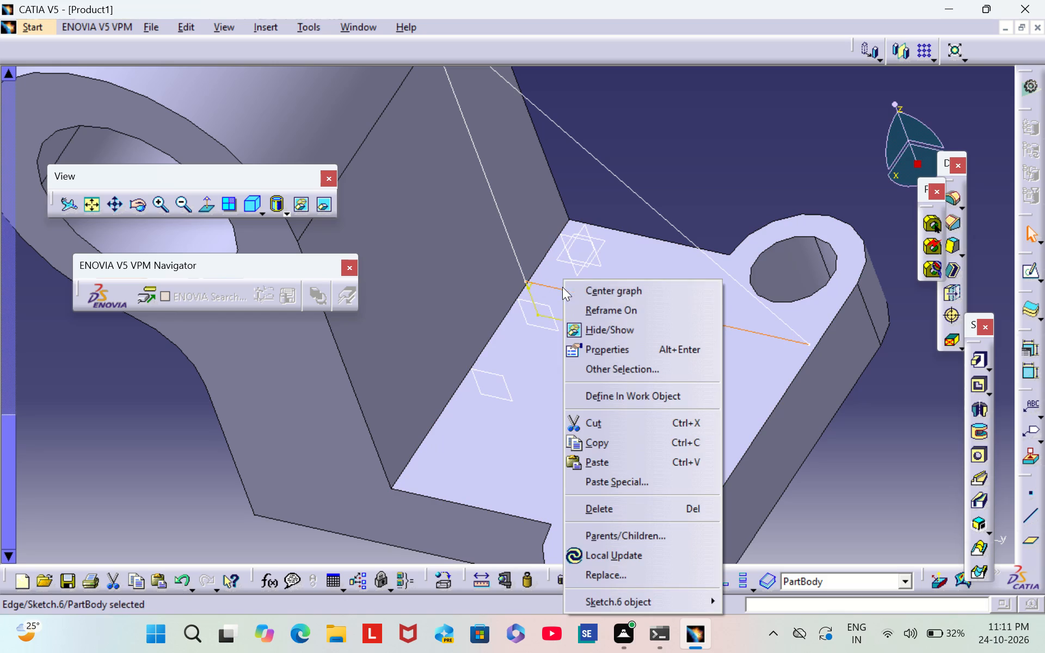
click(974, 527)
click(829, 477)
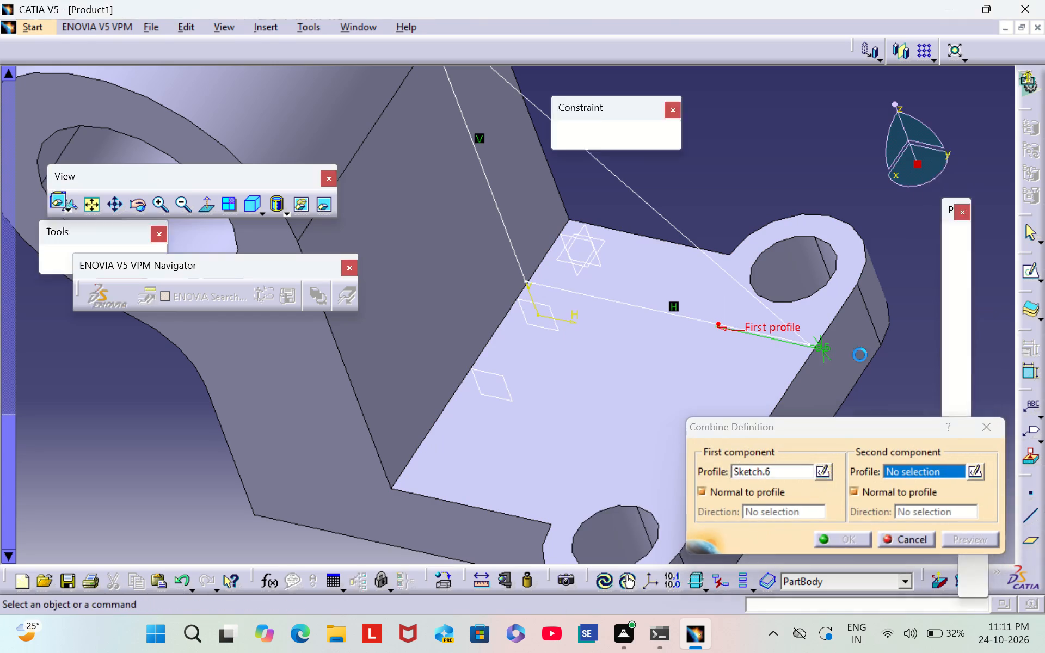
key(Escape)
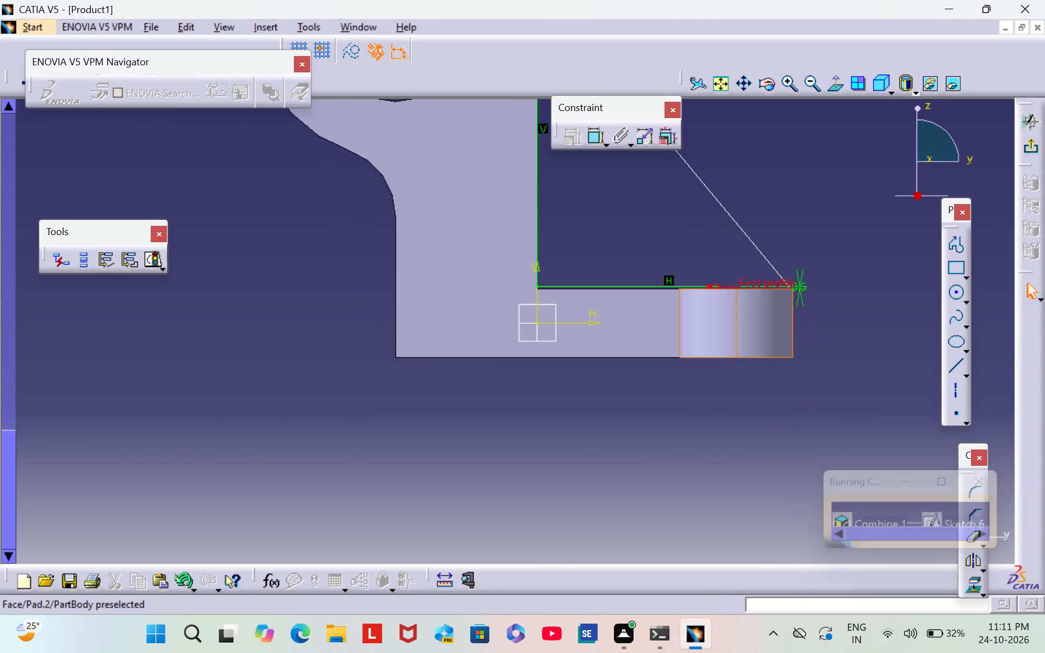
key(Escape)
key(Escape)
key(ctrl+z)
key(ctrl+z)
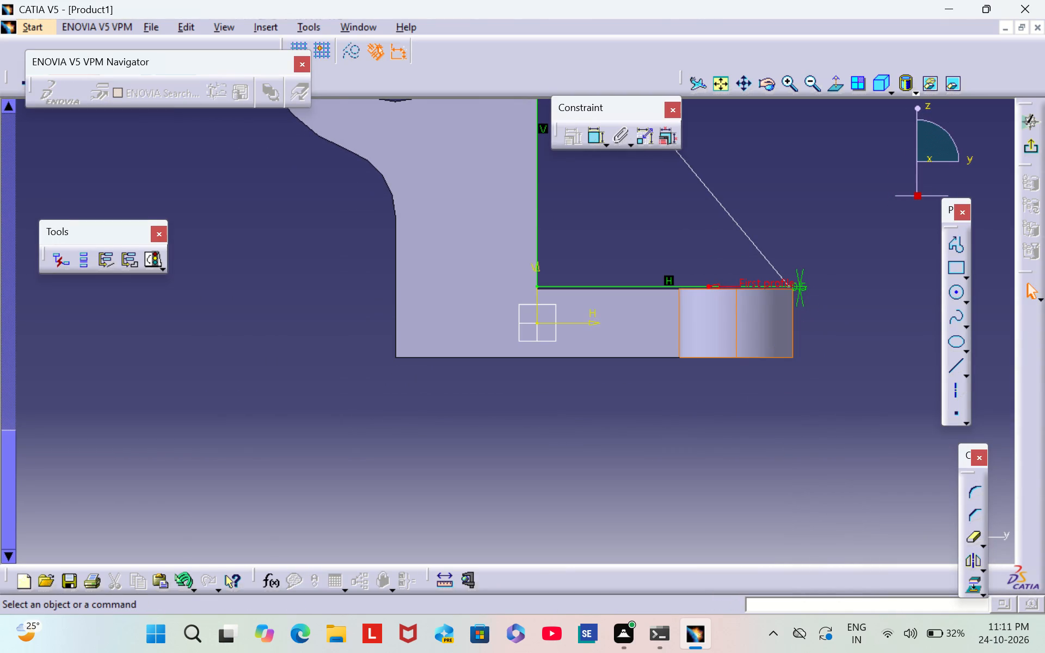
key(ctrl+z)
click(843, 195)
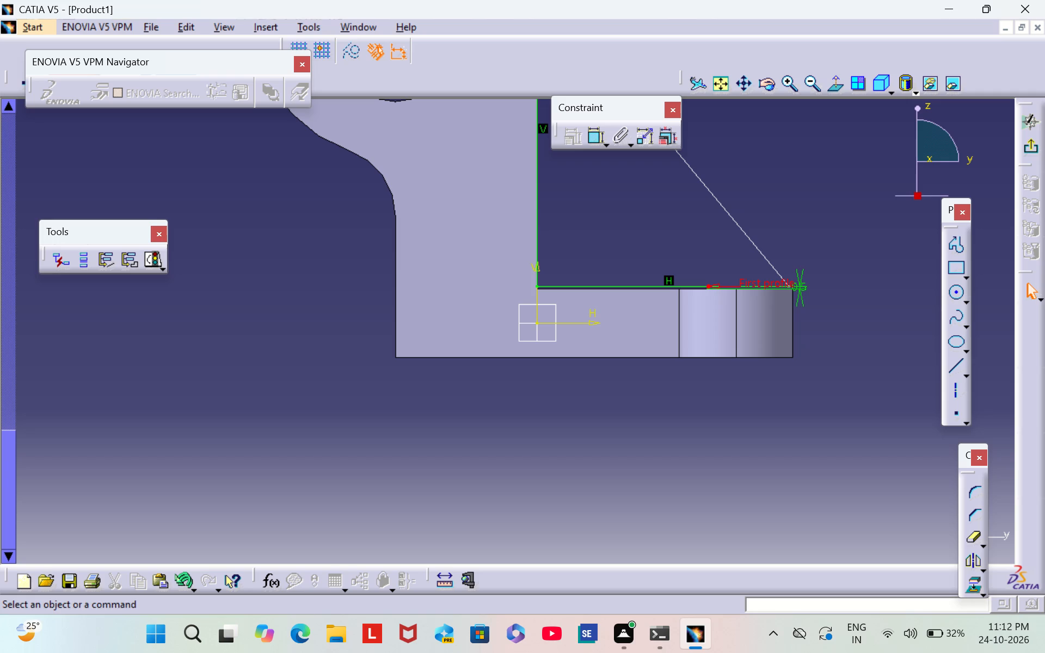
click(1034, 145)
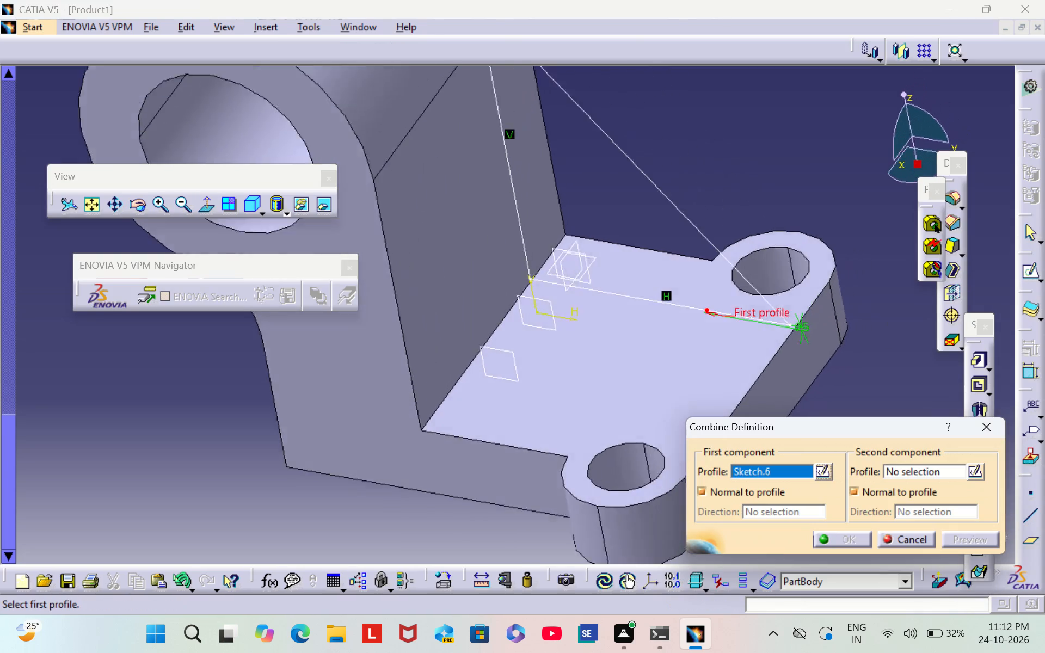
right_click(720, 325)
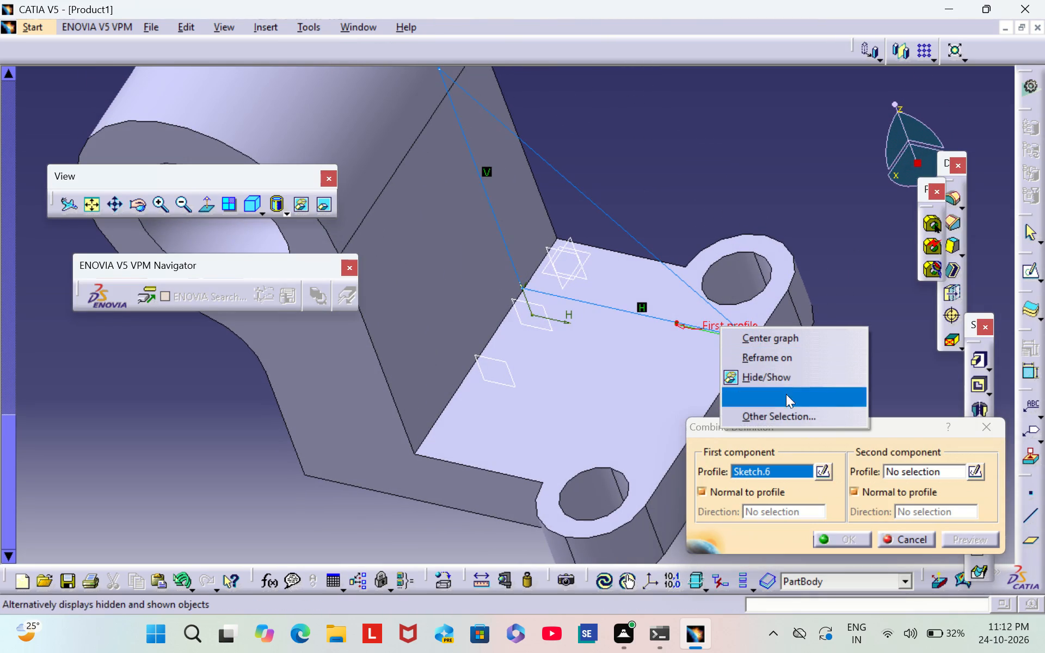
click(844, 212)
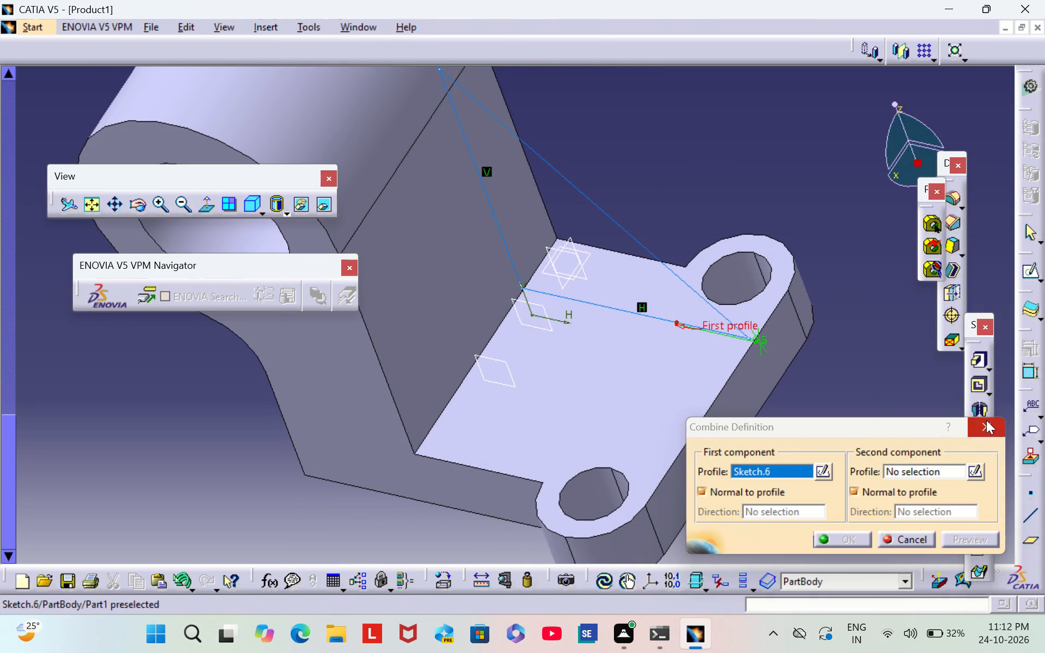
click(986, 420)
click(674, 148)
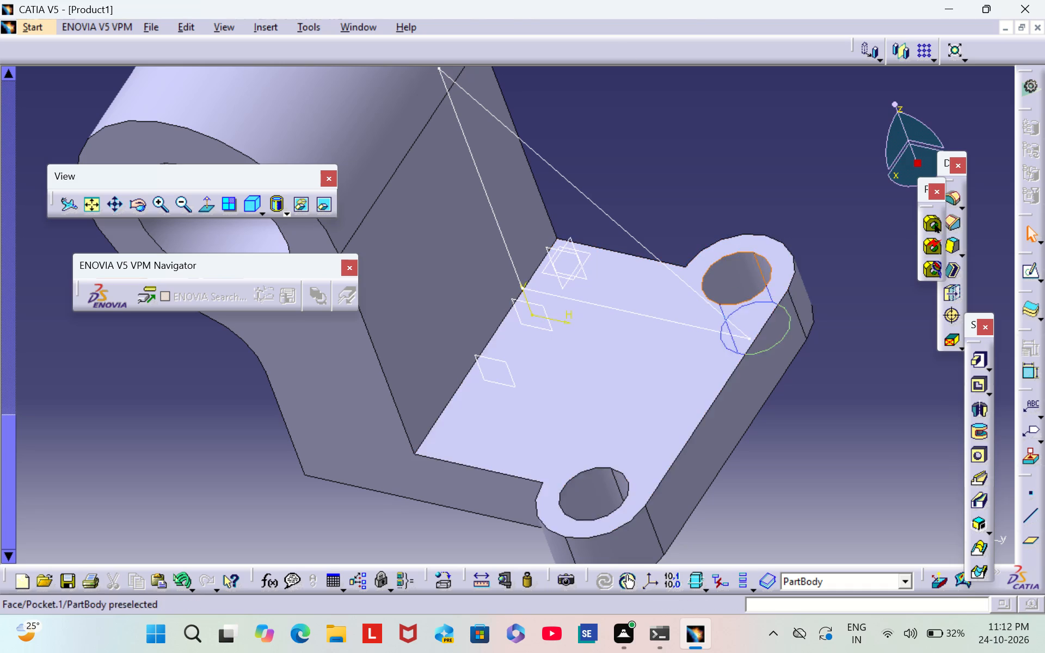
Pad the triangle sketch 10 mm to form a rib between the bracket's wall and base plate.
click(460, 87)
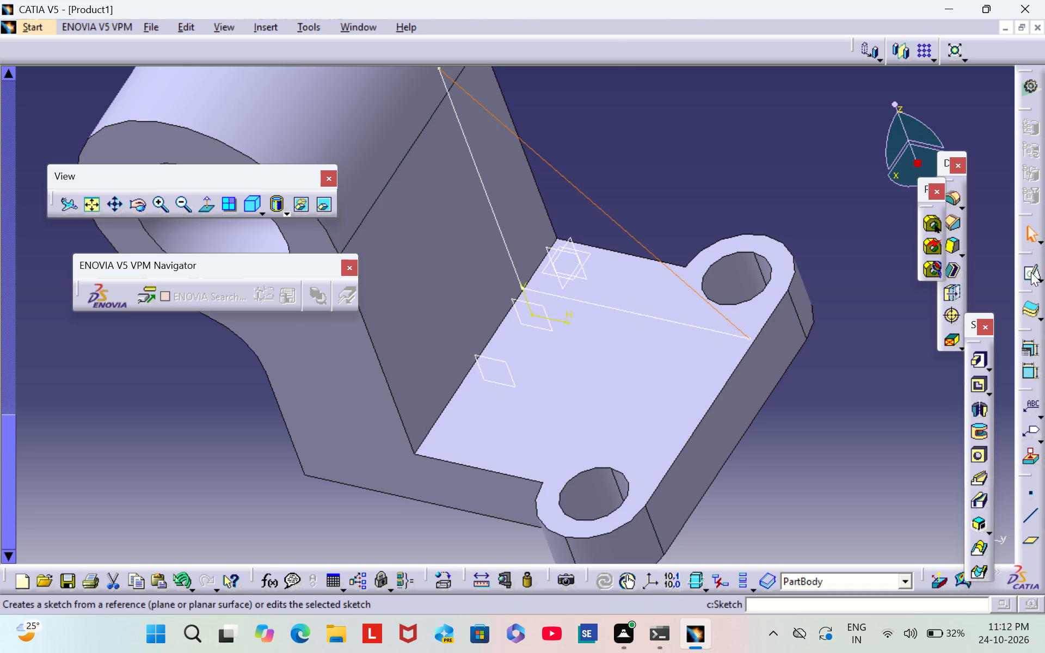
click(488, 193)
click(980, 364)
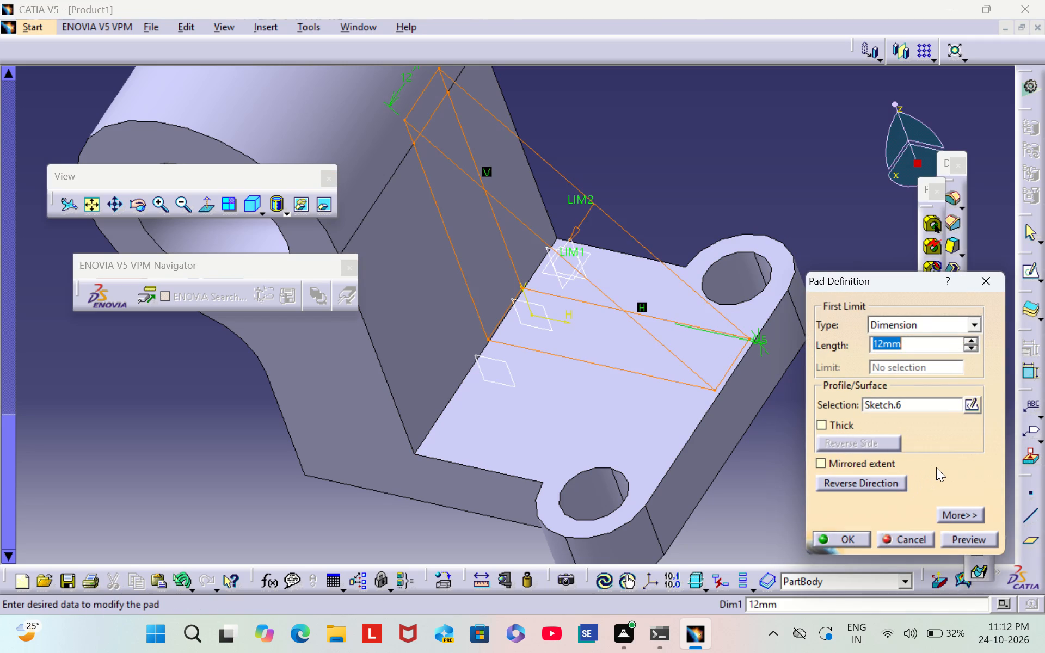
key(BackSpace)
text(10)
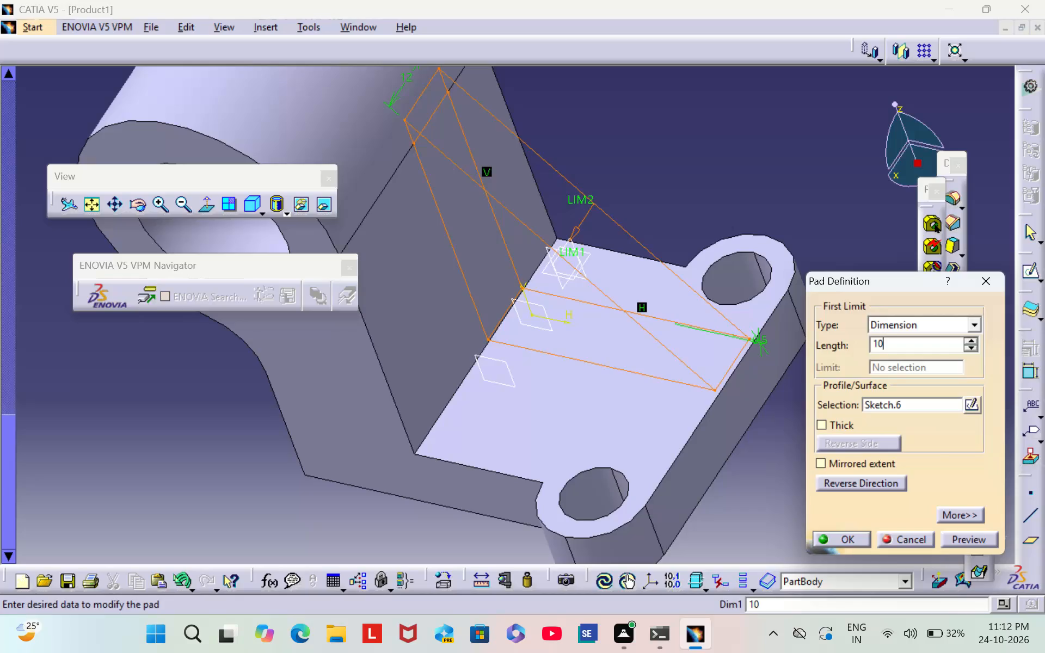
key(Return)
click(864, 408)
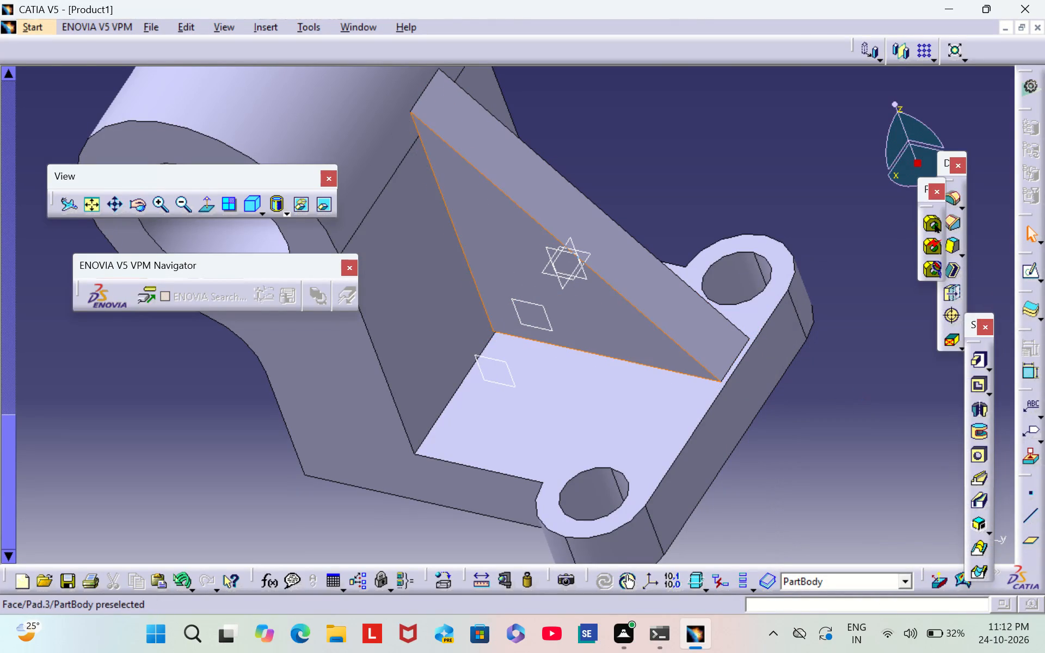
Copy the triangular rib pad and paste it onto the reference plane offset 13 mm from the triangle's sketch plane.
right_click(634, 269)
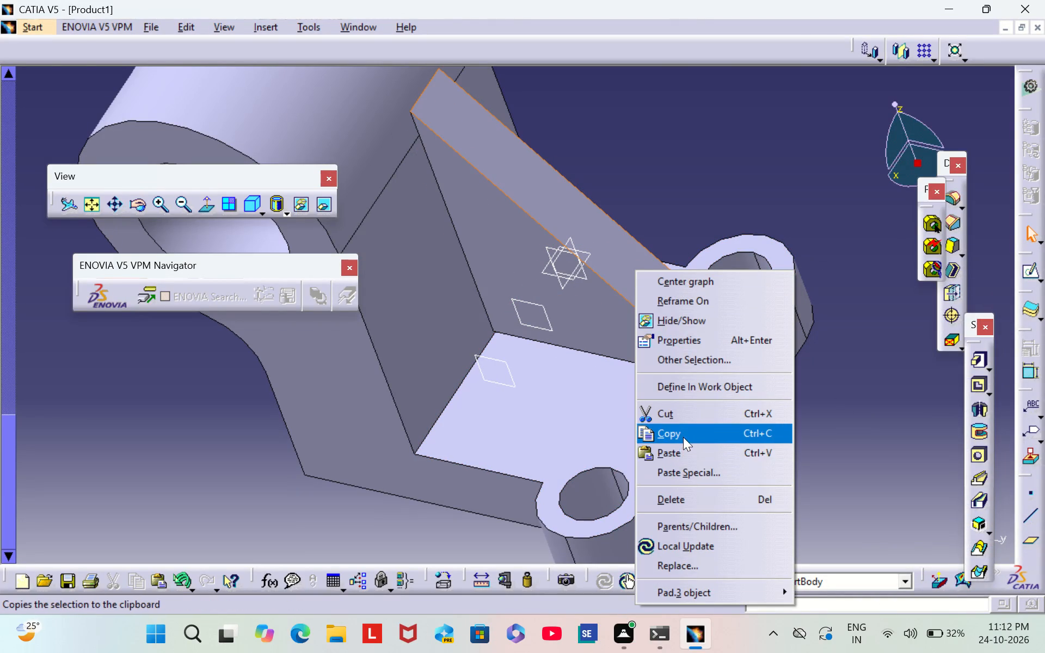
click(683, 436)
click(513, 381)
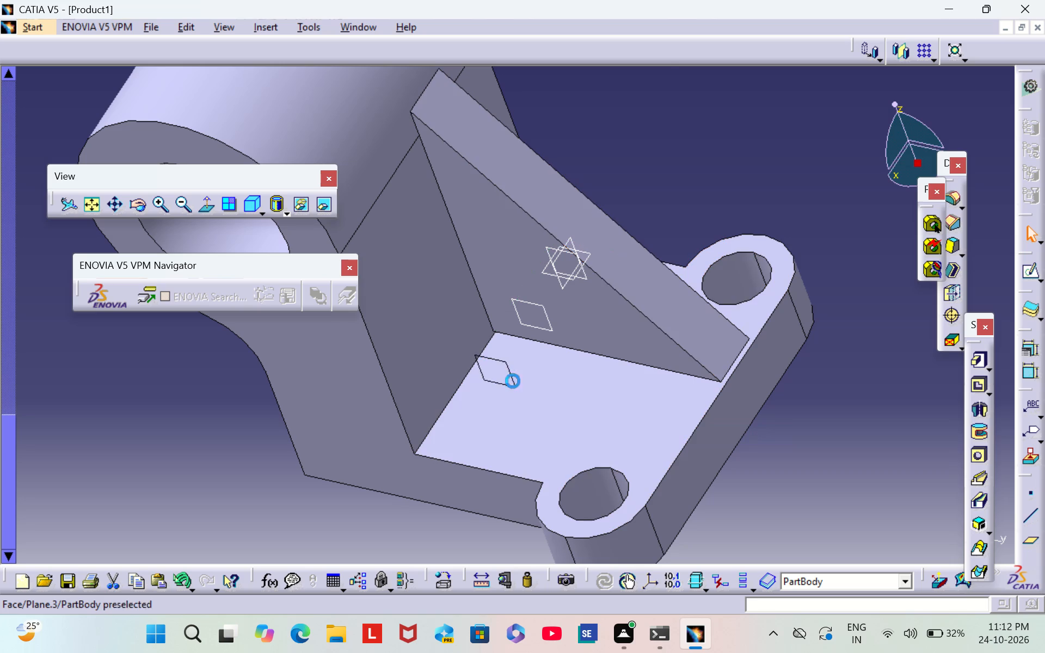
right_click(513, 381)
click(583, 230)
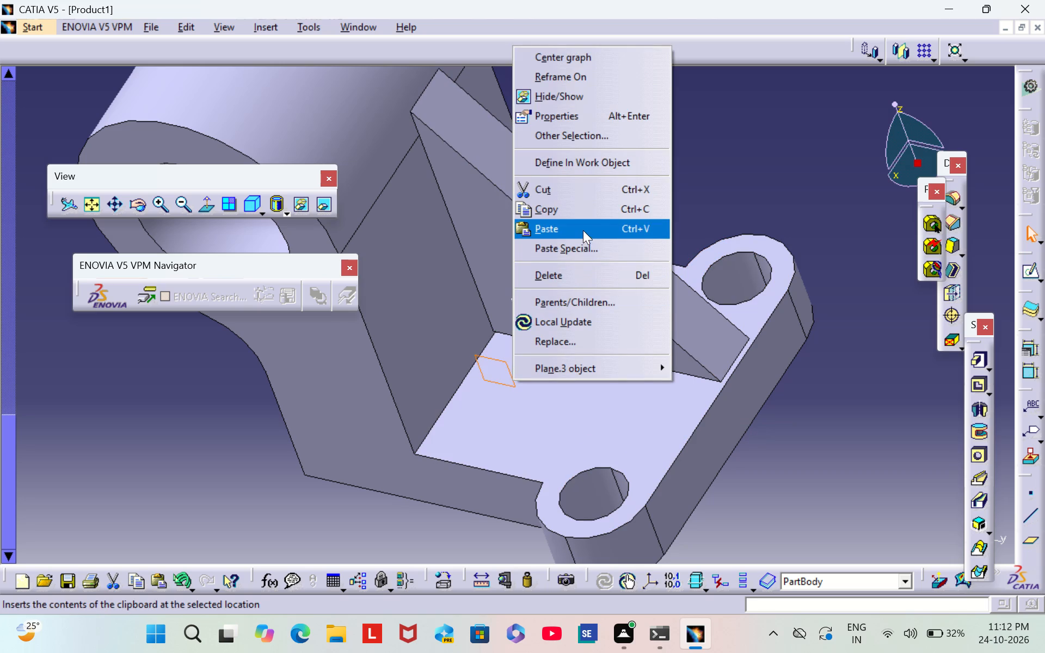
click(818, 388)
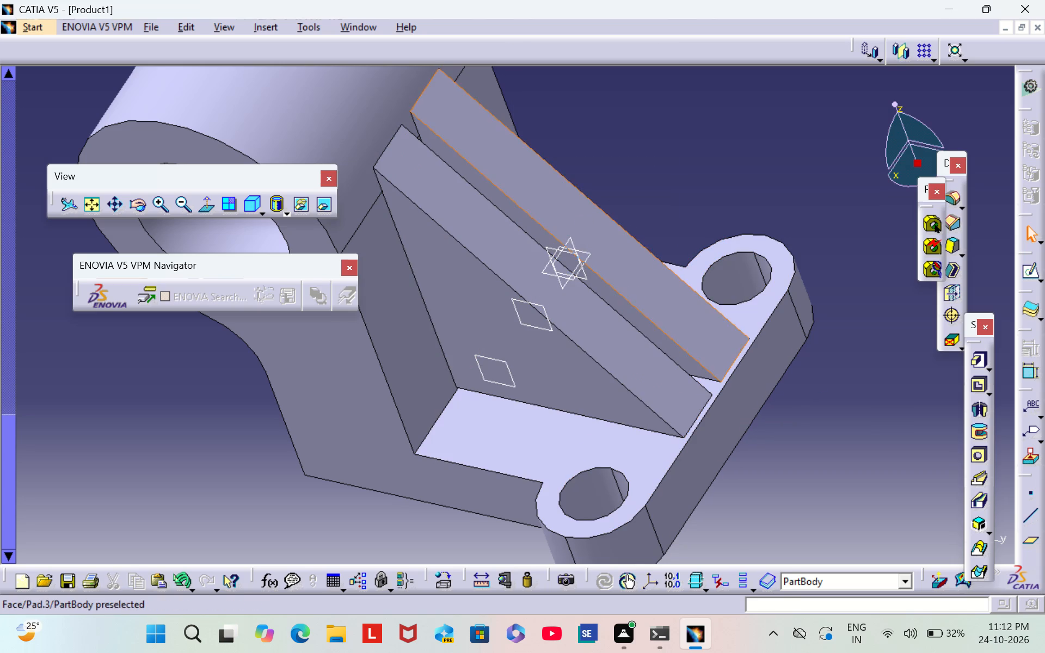
Delete the original triangular rib pad, the one closer to the yz plane.
right_click(633, 296)
click(684, 508)
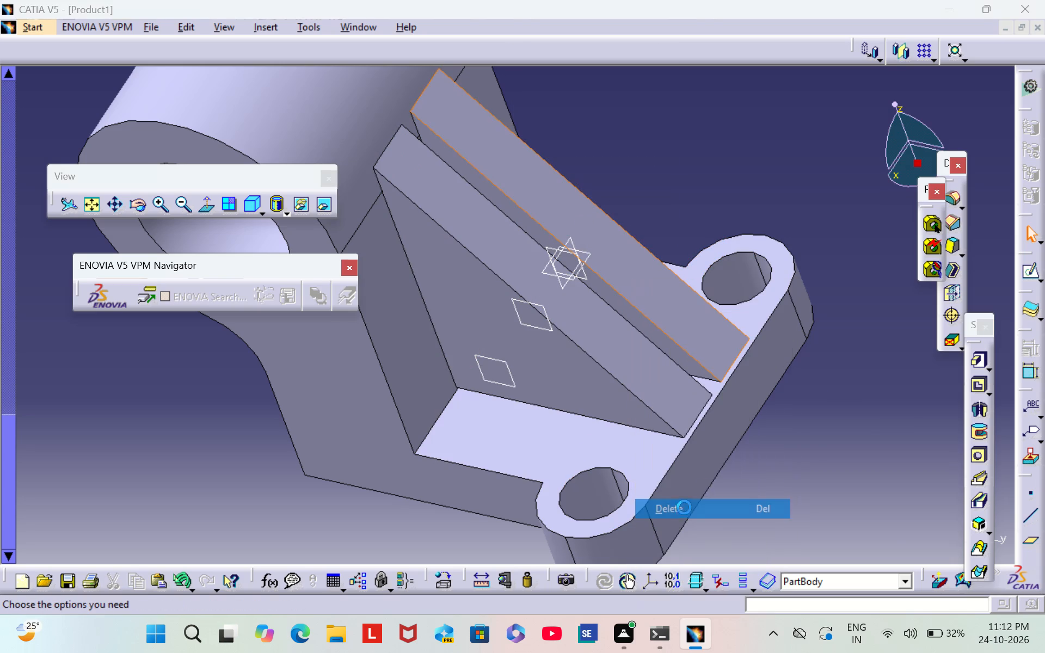
click(918, 533)
click(808, 413)
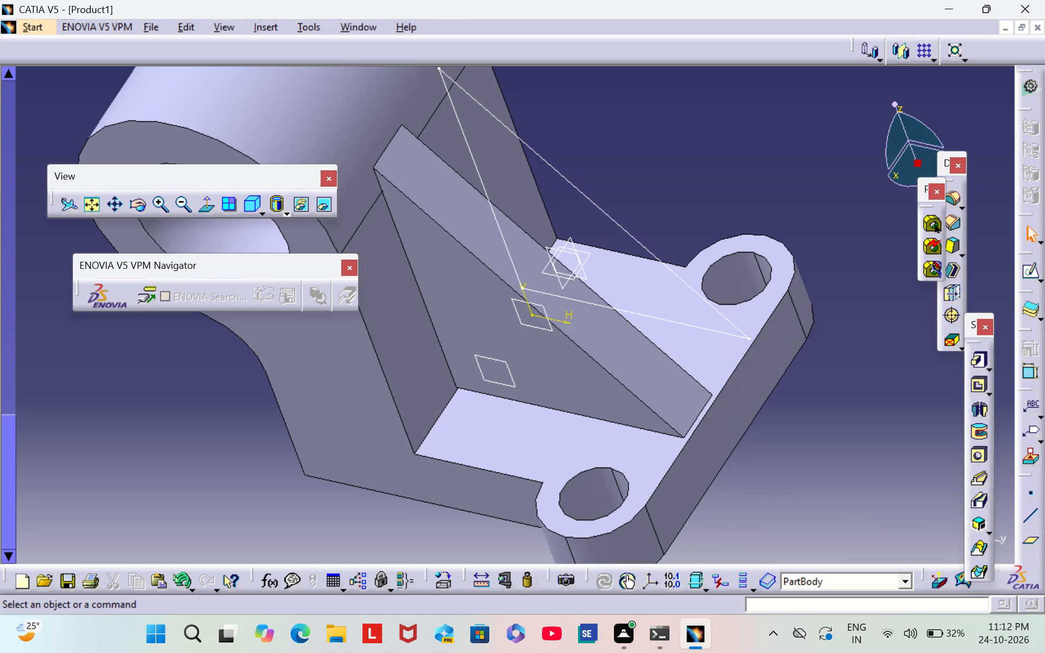
Delete the triangle sketch's reference plane together with all its children.
middle_drag(656, 154, 713, 127)
right_drag(656, 153, 713, 127)
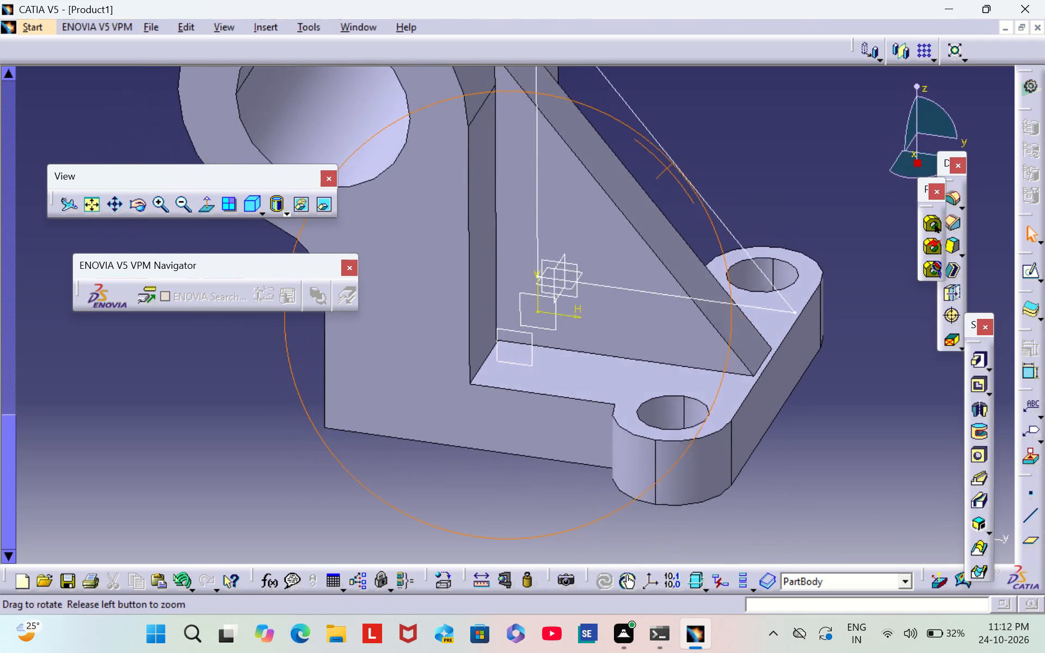
right_drag(713, 127, 647, 215)
middle_drag(713, 127, 647, 215)
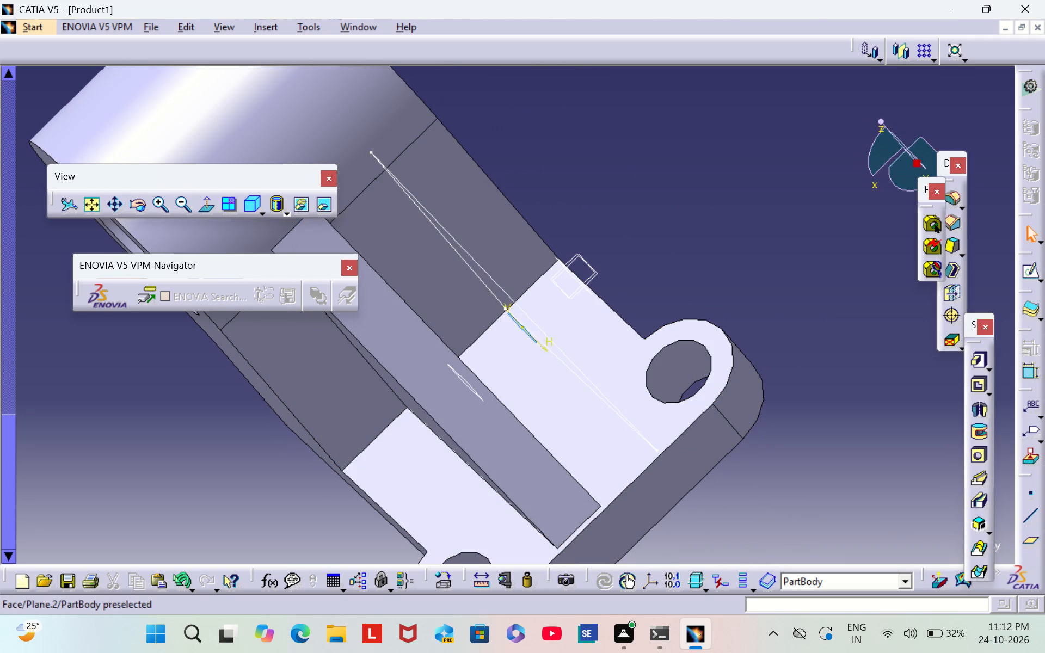
right_drag(546, 330, 481, 373)
middle_drag(561, 189, 480, 273)
scroll(561, 189, down, 1)
right_drag(562, 189, 479, 273)
middle_drag(576, 194, 459, 280)
right_drag(577, 198, 459, 280)
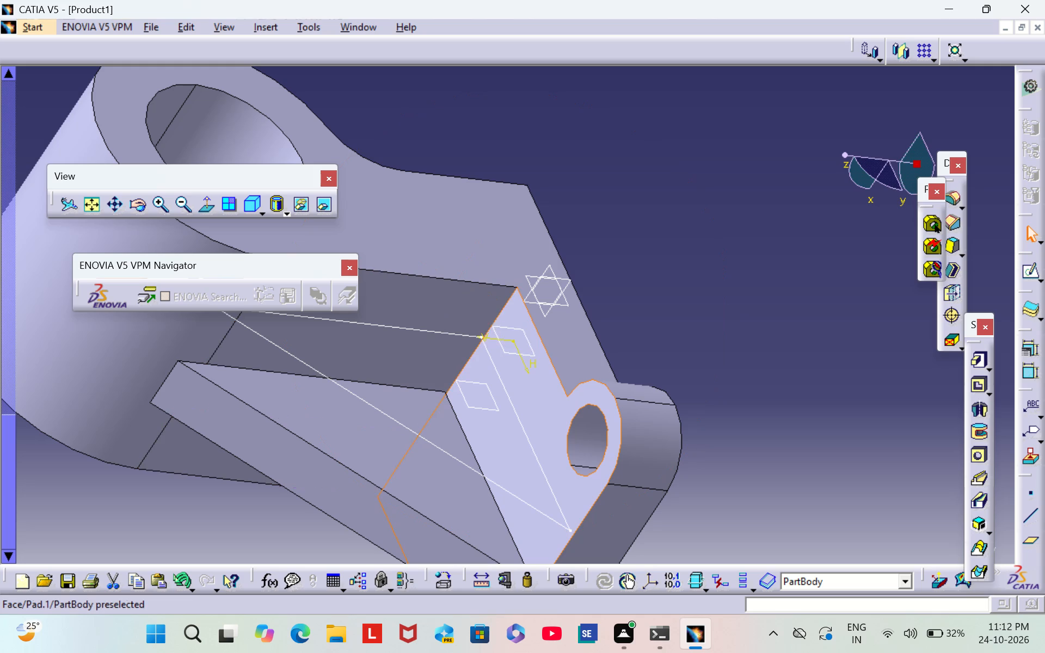
right_click(499, 327)
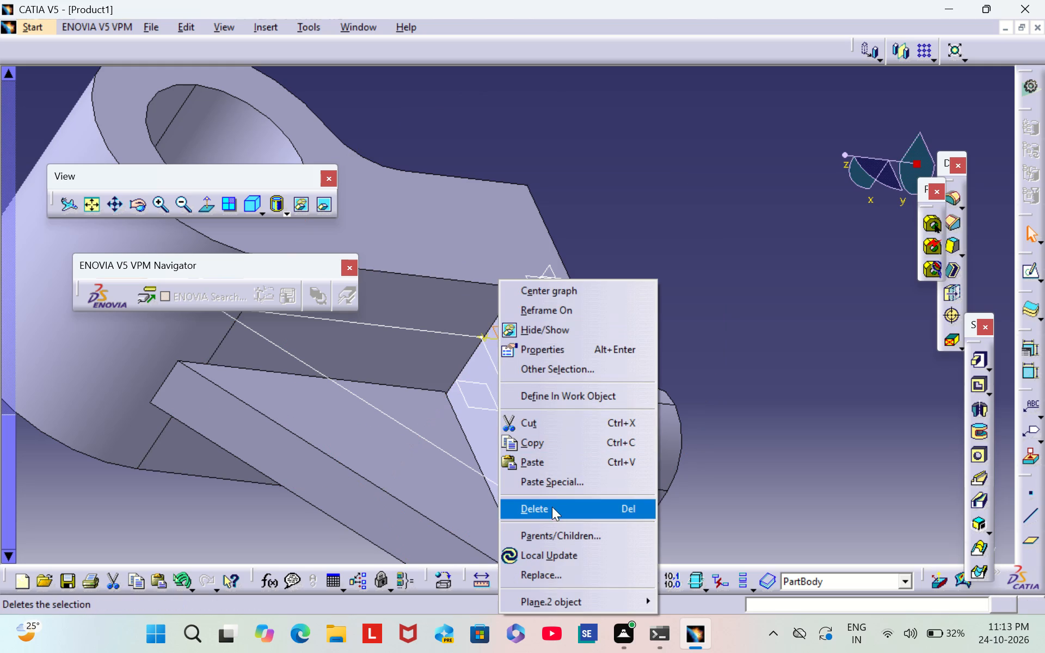
click(552, 508)
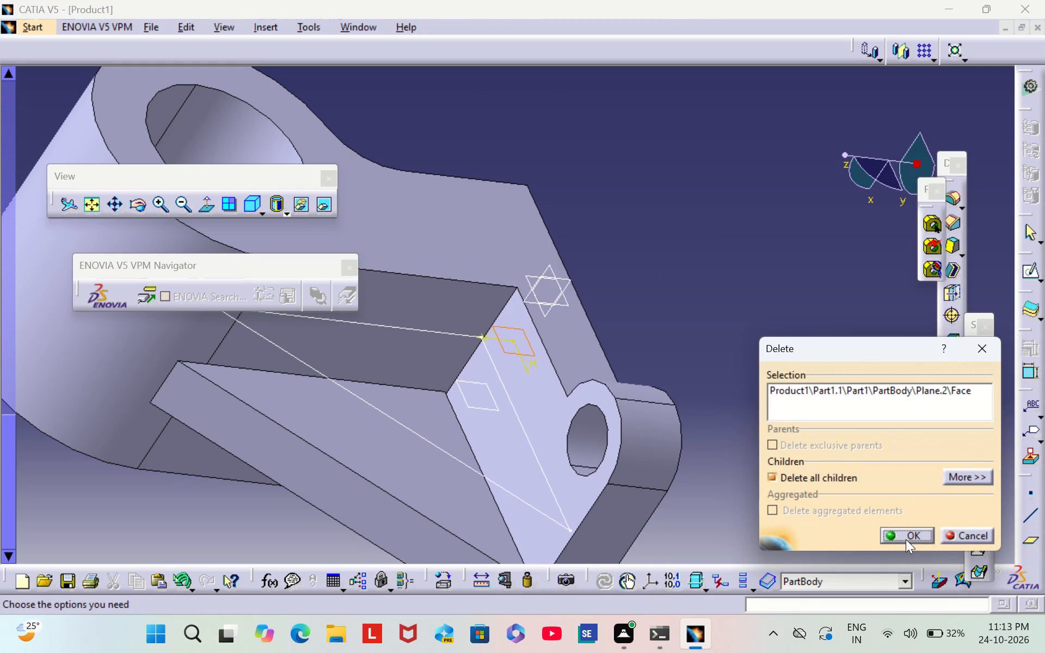
click(905, 534)
Create a reference plane offset 25 mm from the yz plane, towards the middle of the base plate.
middle_drag(674, 215, 738, 171)
right_drag(674, 214, 738, 171)
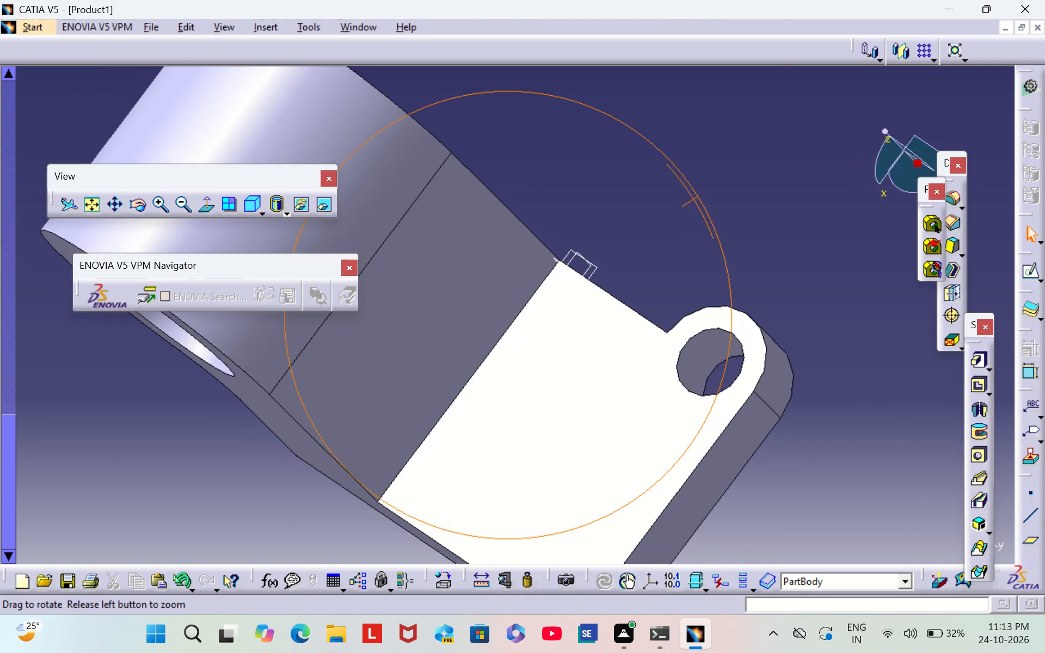
right_drag(738, 171, 760, 120)
middle_drag(738, 171, 760, 120)
middle_drag(670, 186, 737, 70)
right_drag(679, 169, 737, 70)
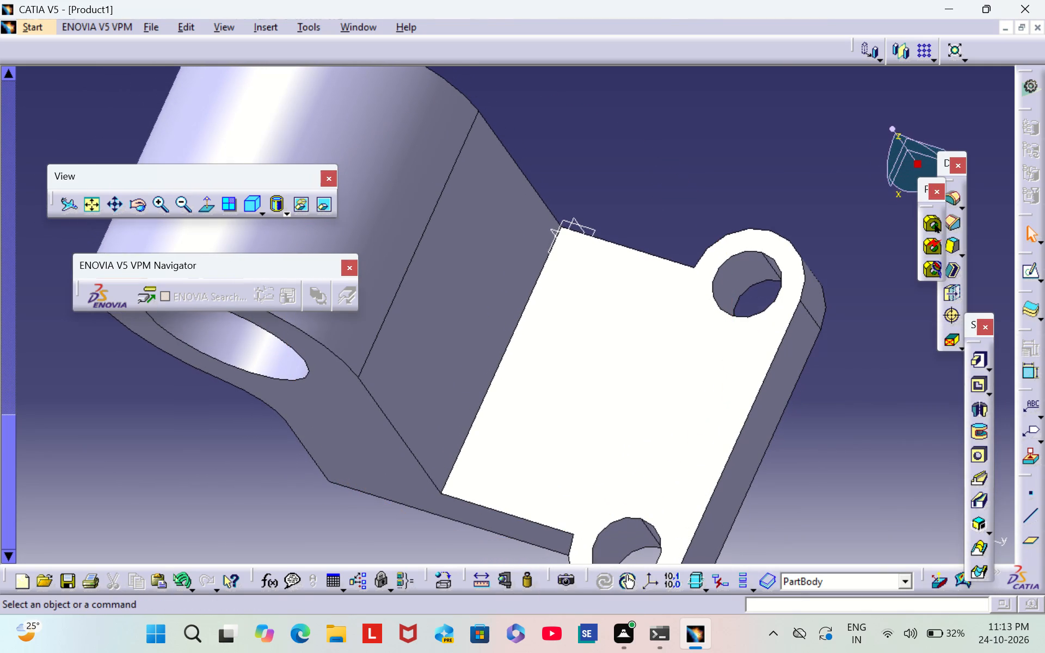
right_drag(581, 191, 657, 156)
middle_drag(640, 167, 711, 124)
right_drag(642, 170, 711, 124)
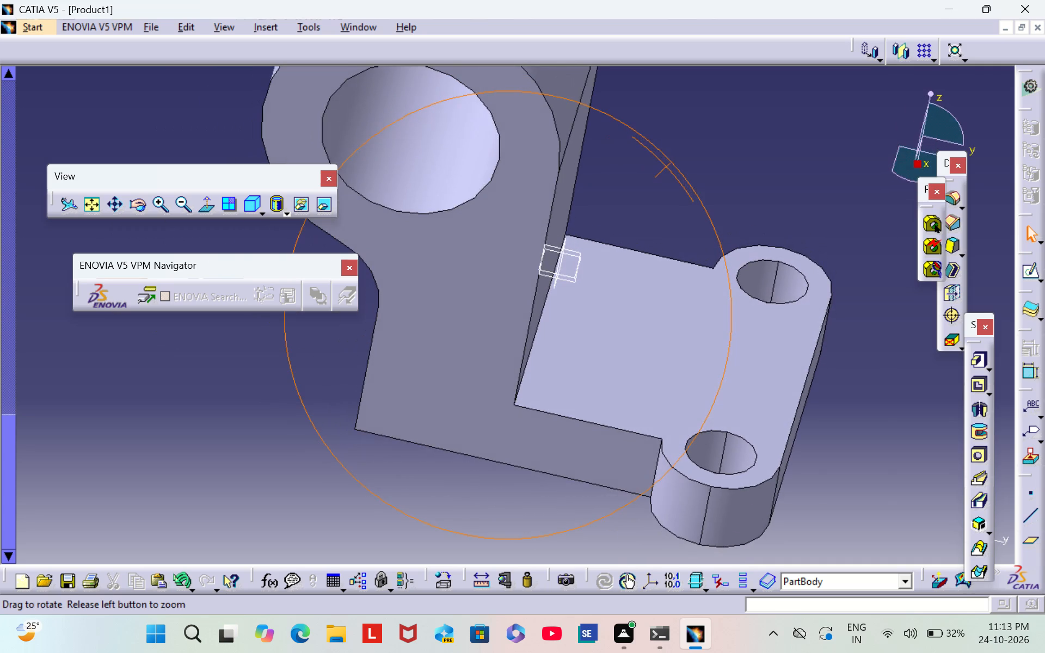
middle_drag(711, 124, 655, 167)
right_drag(711, 124, 655, 168)
scroll(649, 162, down, 1)
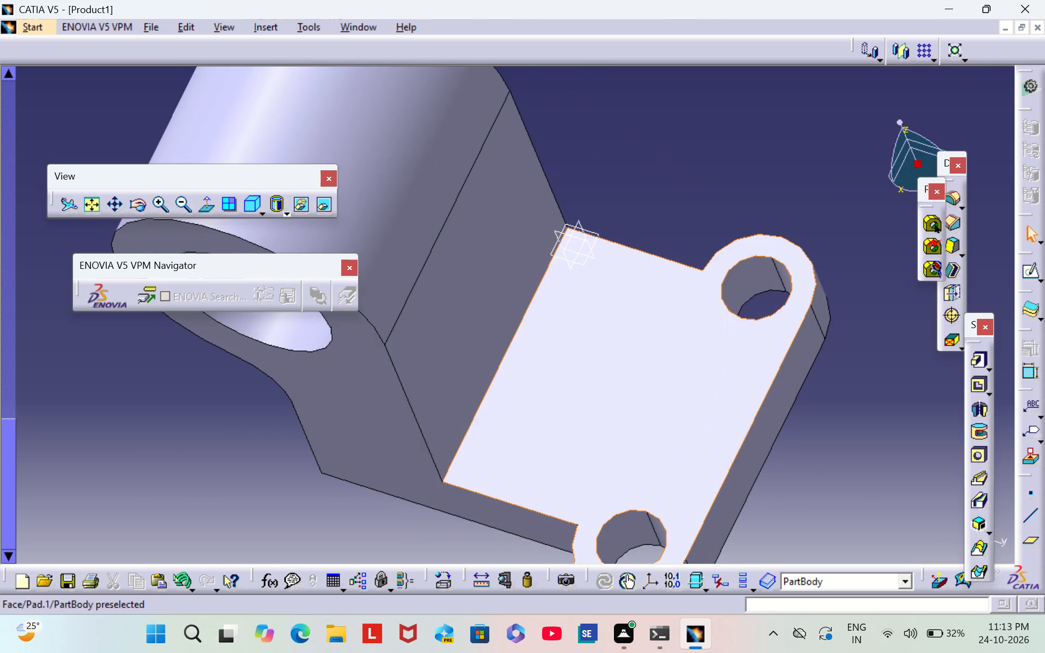
click(576, 235)
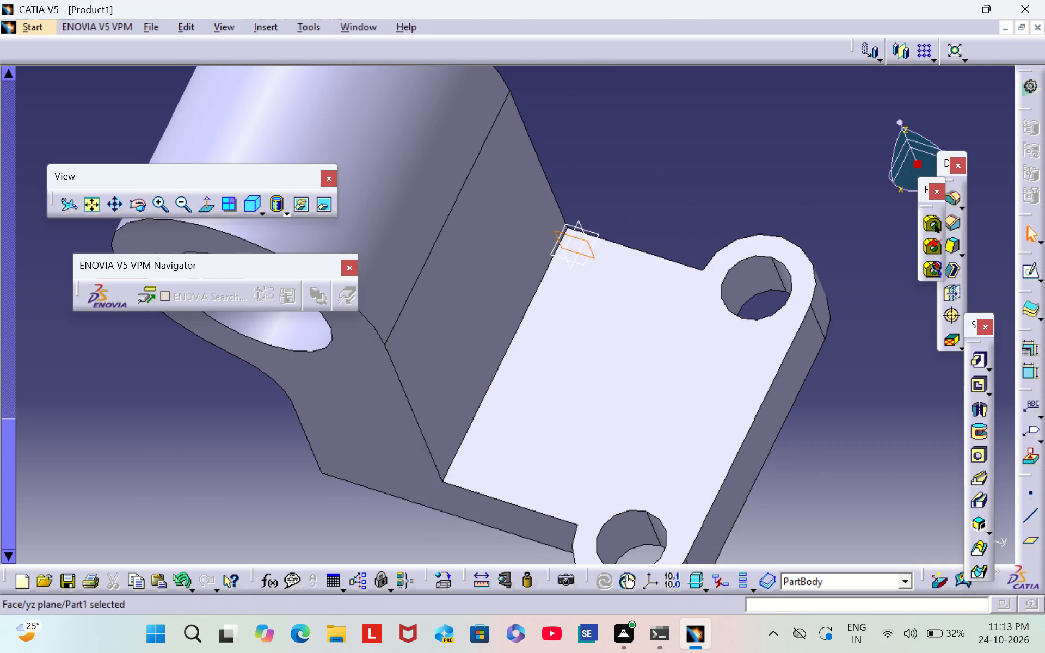
click(1030, 542)
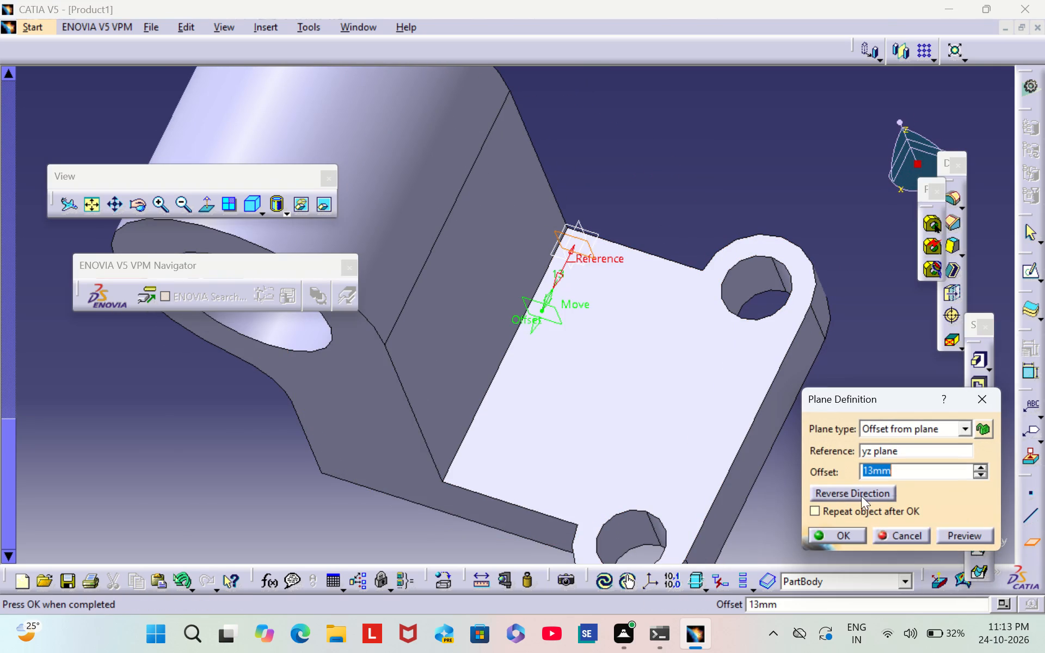
key(BackSpace)
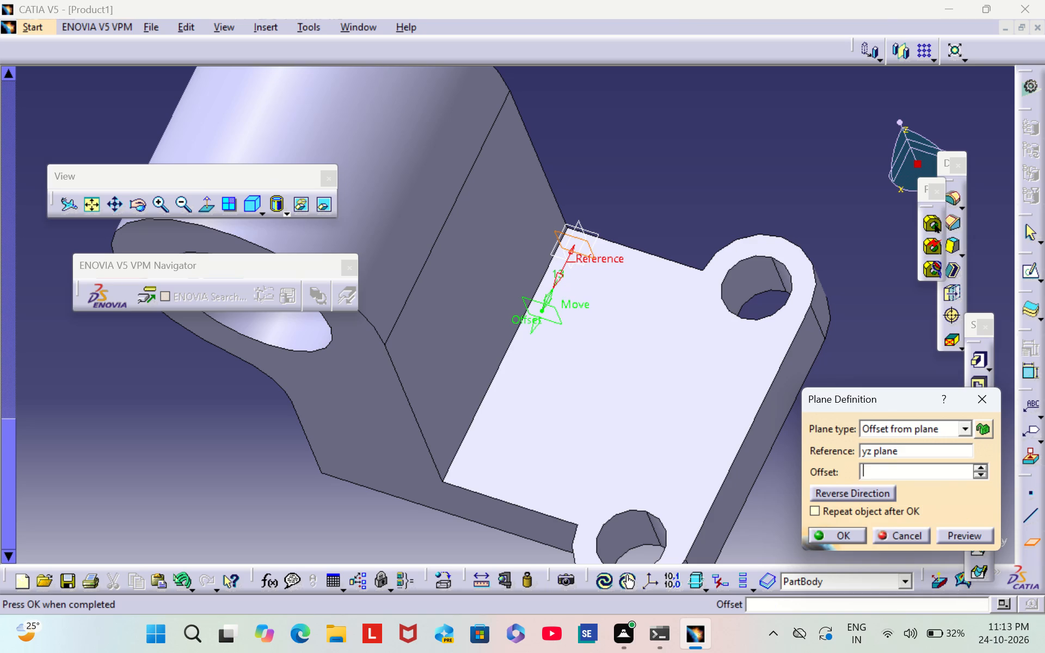
text(25)
key(Return)
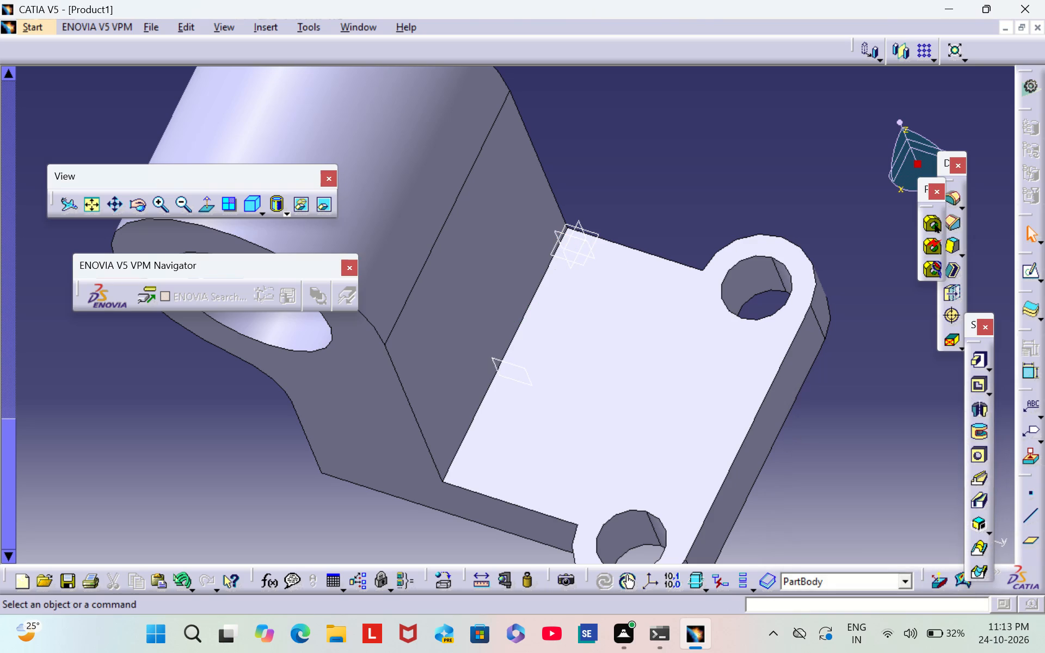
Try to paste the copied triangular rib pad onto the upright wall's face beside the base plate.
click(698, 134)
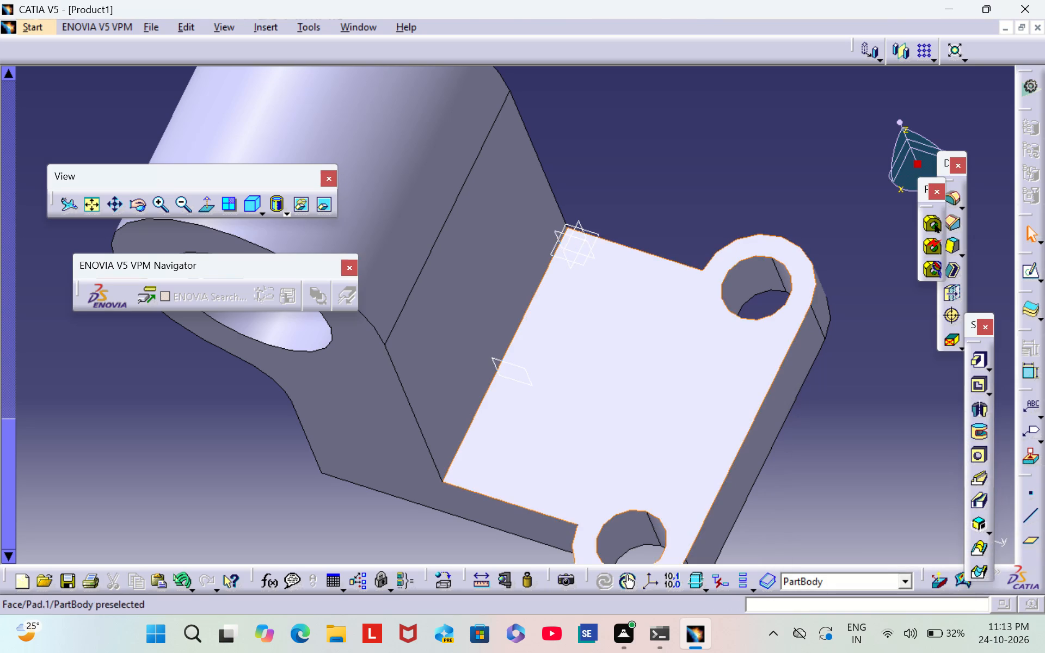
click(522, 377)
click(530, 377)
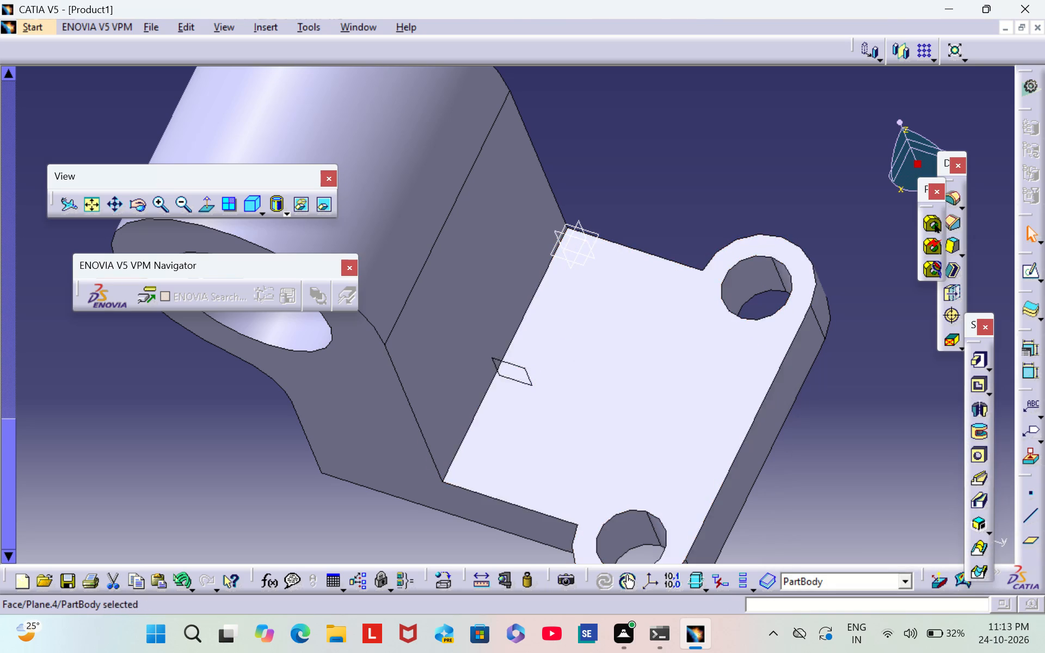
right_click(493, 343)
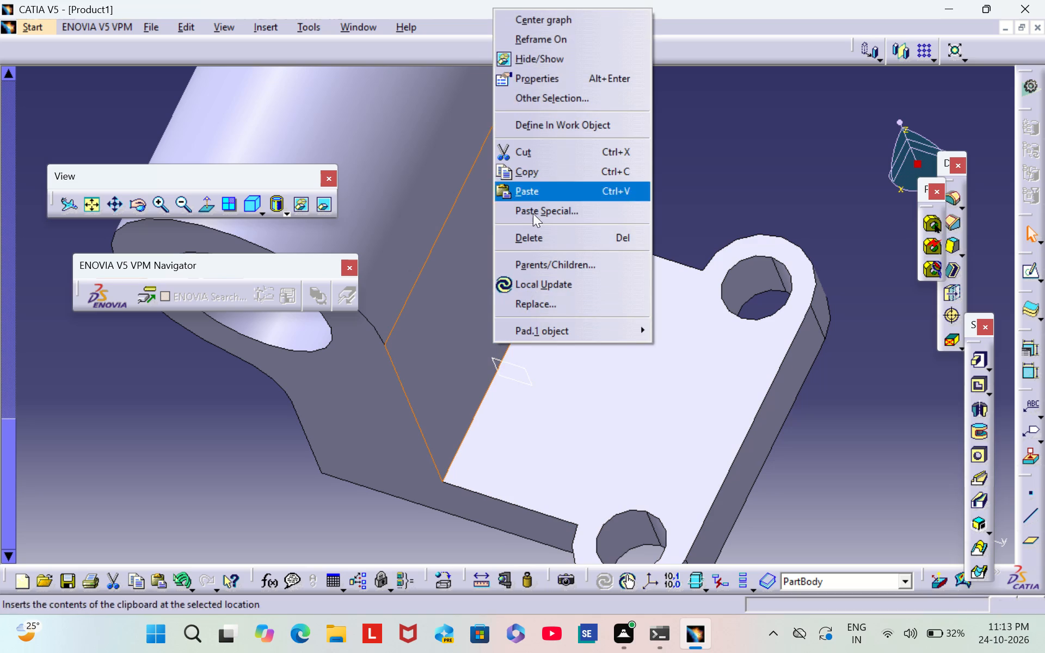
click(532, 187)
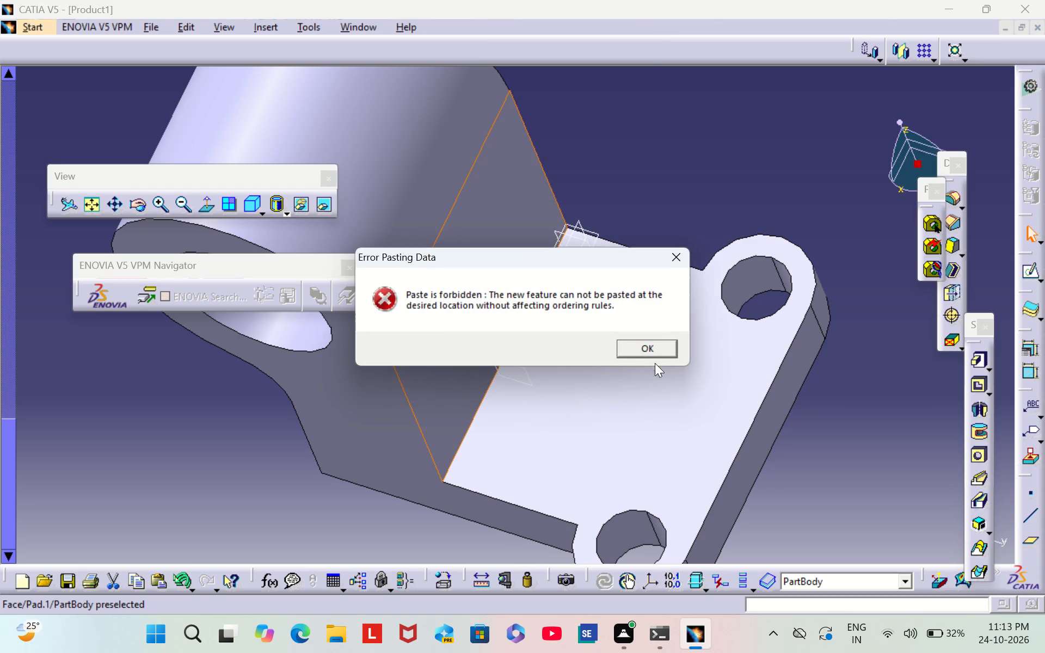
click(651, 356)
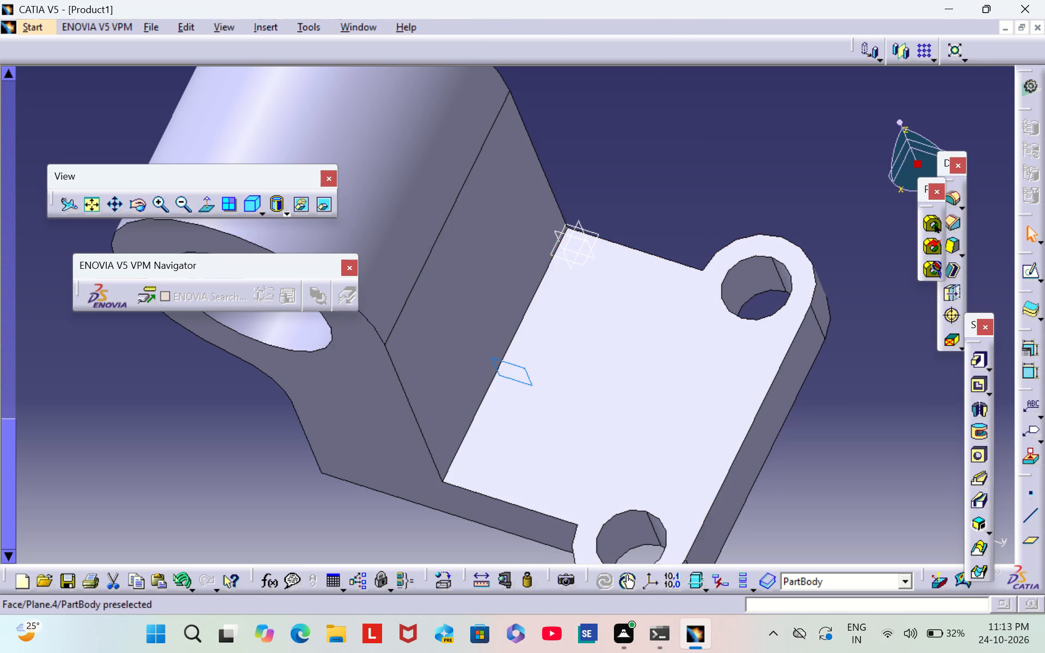
Paste the copied triangular rib pad onto the reference plane offset 25 mm from the yz plane.
right_click(529, 378)
click(560, 223)
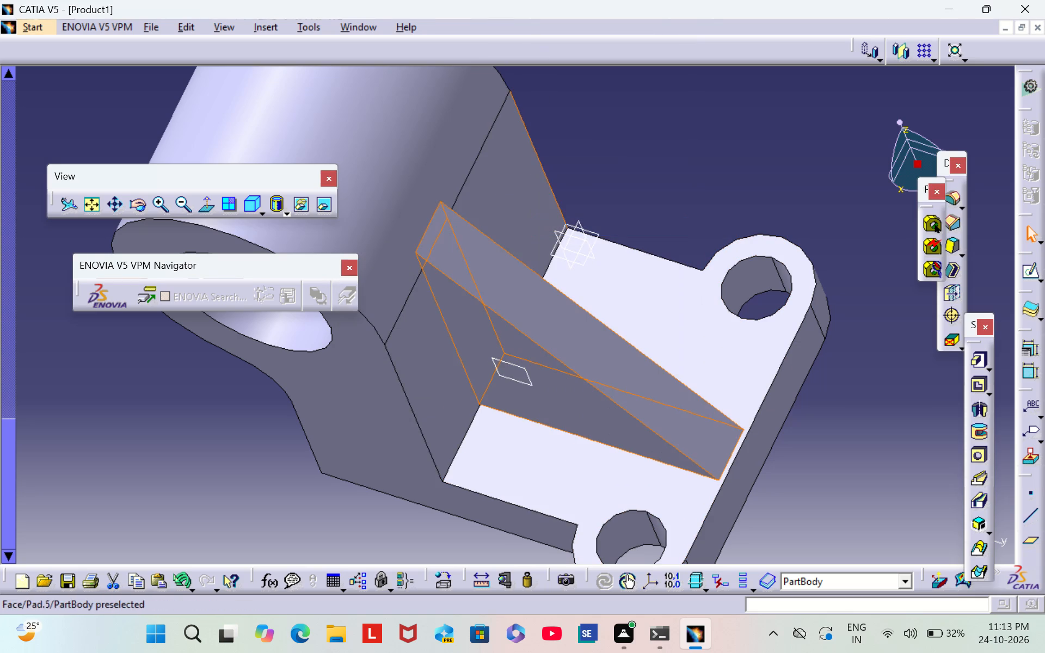
click(712, 174)
Give the pasted triangular rib pad a mirrored extent with a length of 5 mm.
middle_drag(710, 173, 696, 214)
right_drag(709, 174, 696, 214)
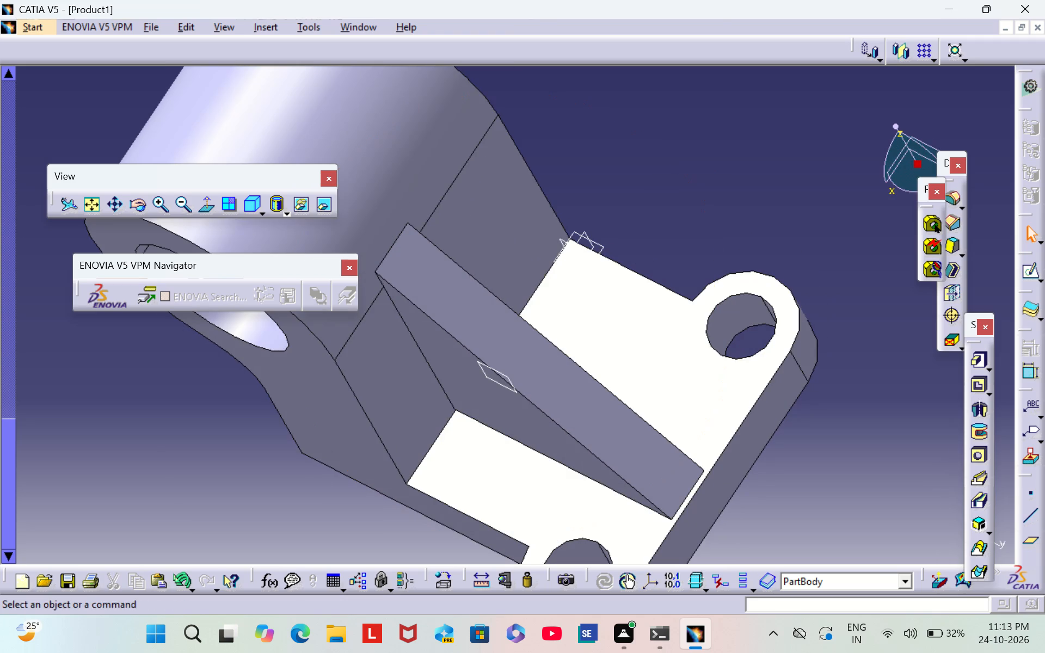
middle_drag(585, 170, 623, 144)
right_drag(586, 170, 623, 144)
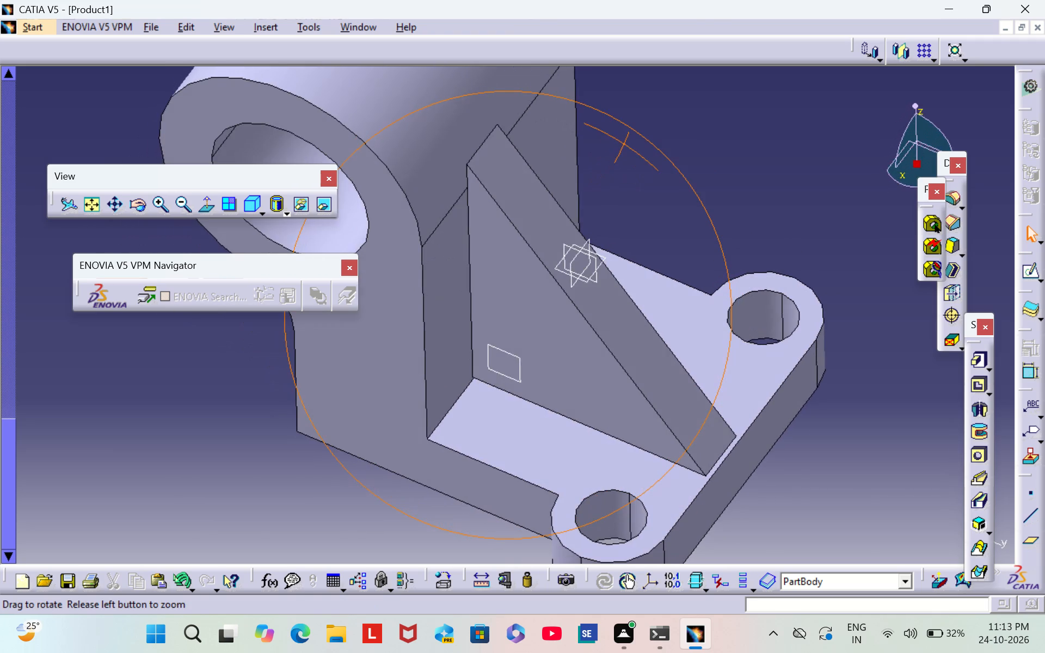
right_drag(623, 144, 611, 163)
middle_drag(623, 144, 611, 163)
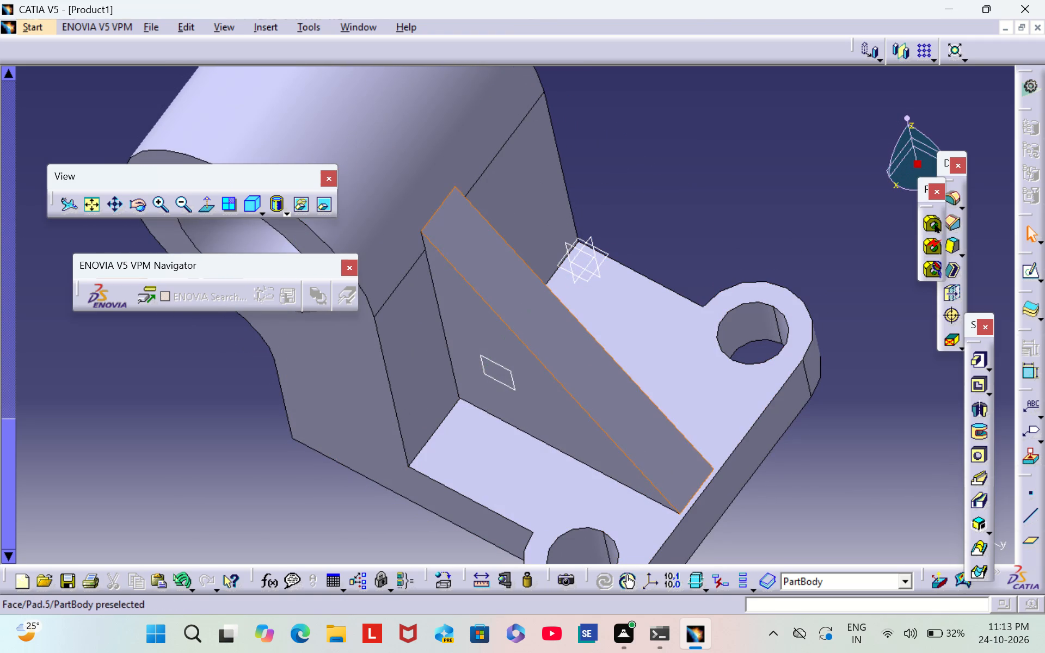
double_click(581, 374)
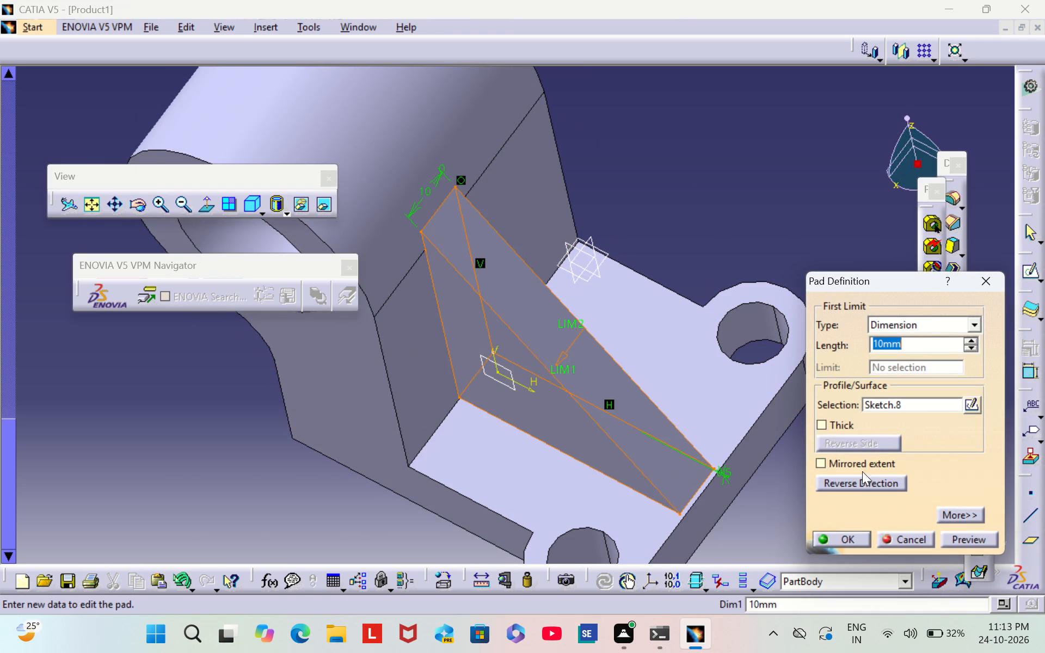
click(818, 466)
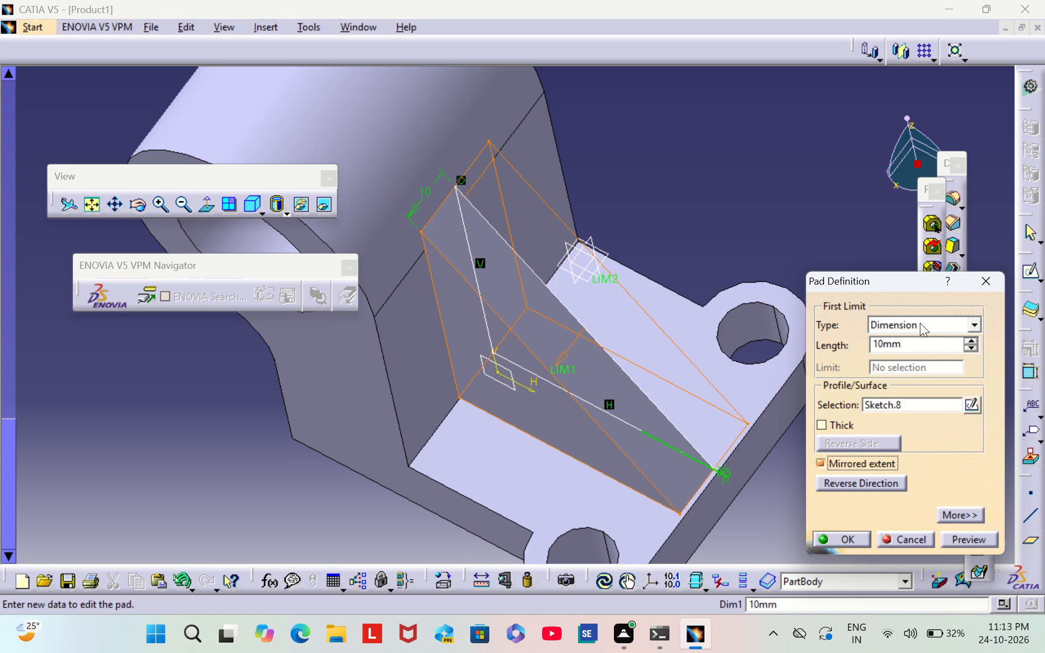
click(908, 341)
key(BackSpace)
key(BackSpace)
key(BackSpace)
key(BackSpace)
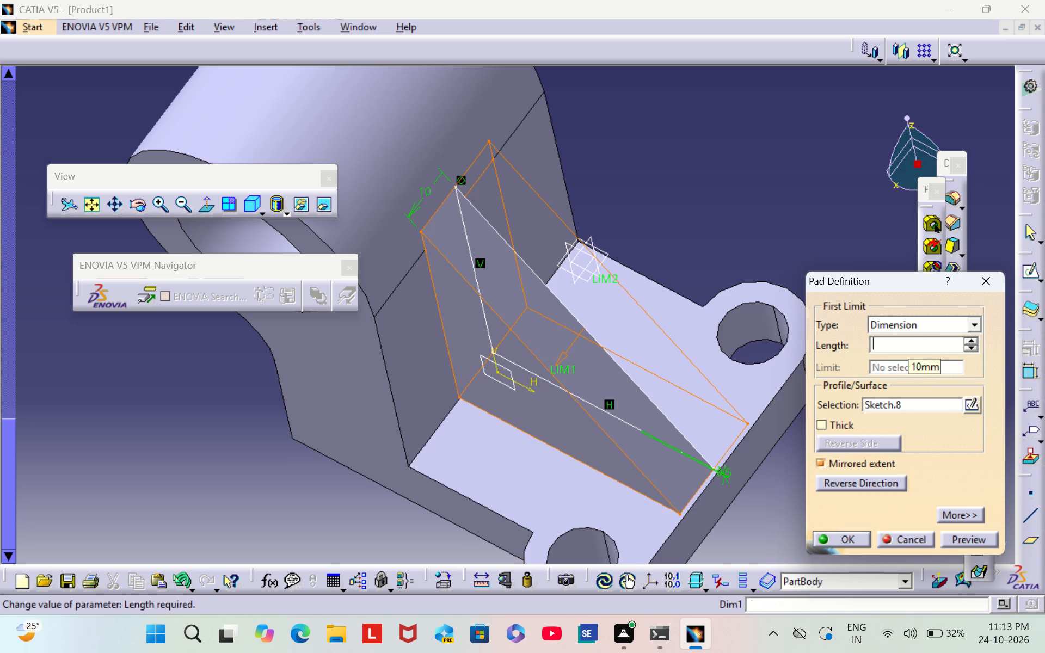
key(BackSpace)
key(5)
key(Return)
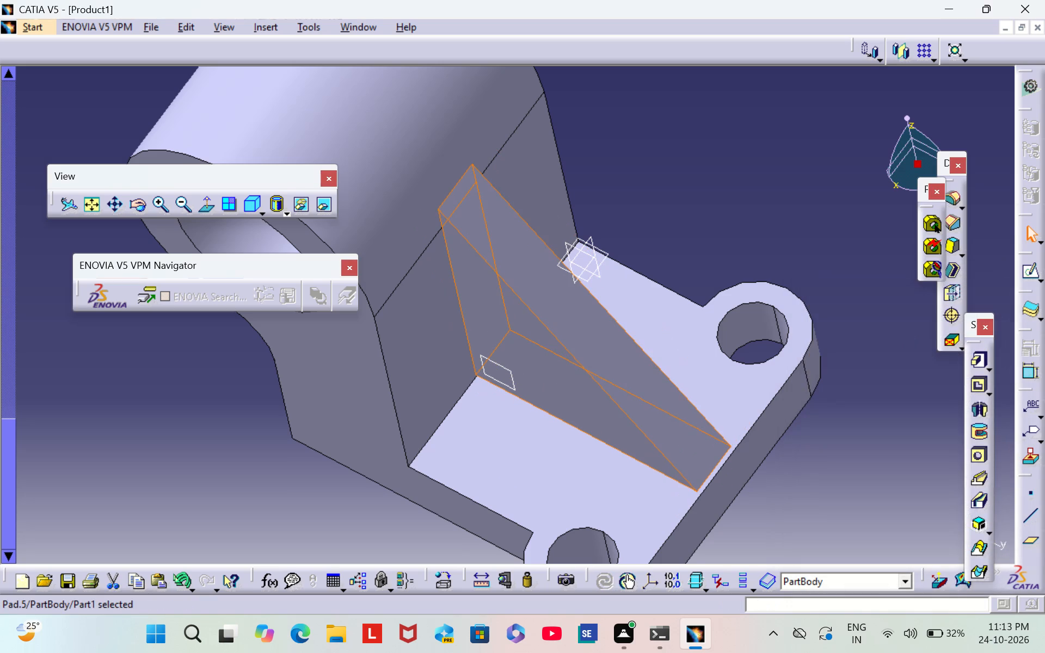
click(657, 150)
Examine the triangular rib's placement between the base plate and the cylindrical boss from several sides.
middle_drag(767, 177, 745, 214)
right_drag(767, 177, 745, 214)
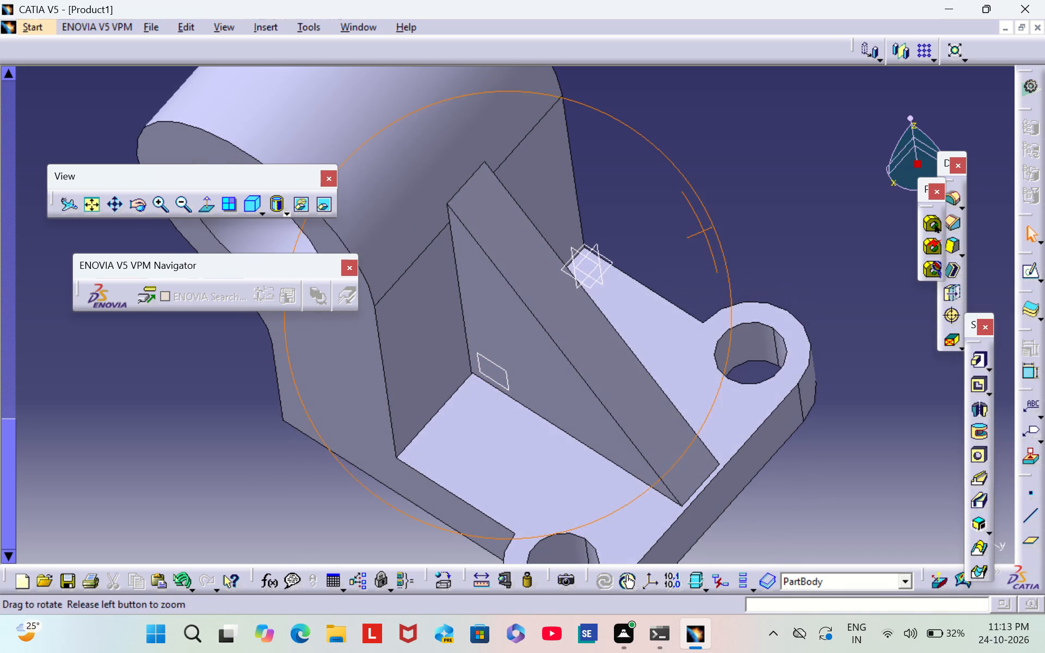
middle_drag(745, 214, 743, 215)
right_drag(745, 214, 743, 215)
middle_drag(628, 227, 696, 140)
right_drag(635, 220, 696, 140)
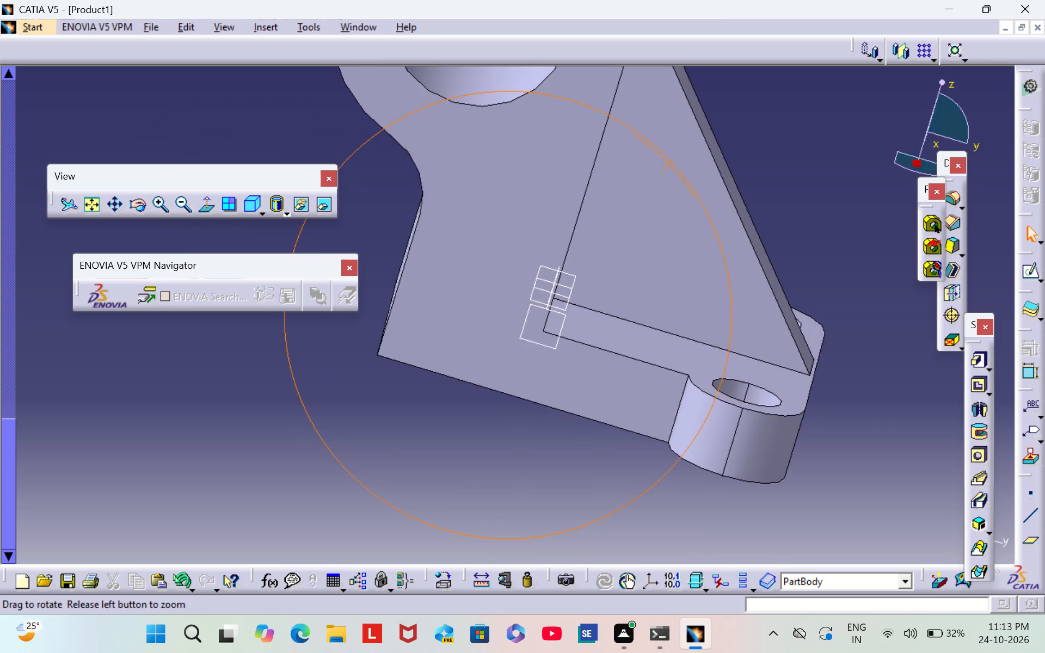
right_drag(696, 140, 667, 182)
middle_drag(696, 140, 667, 182)
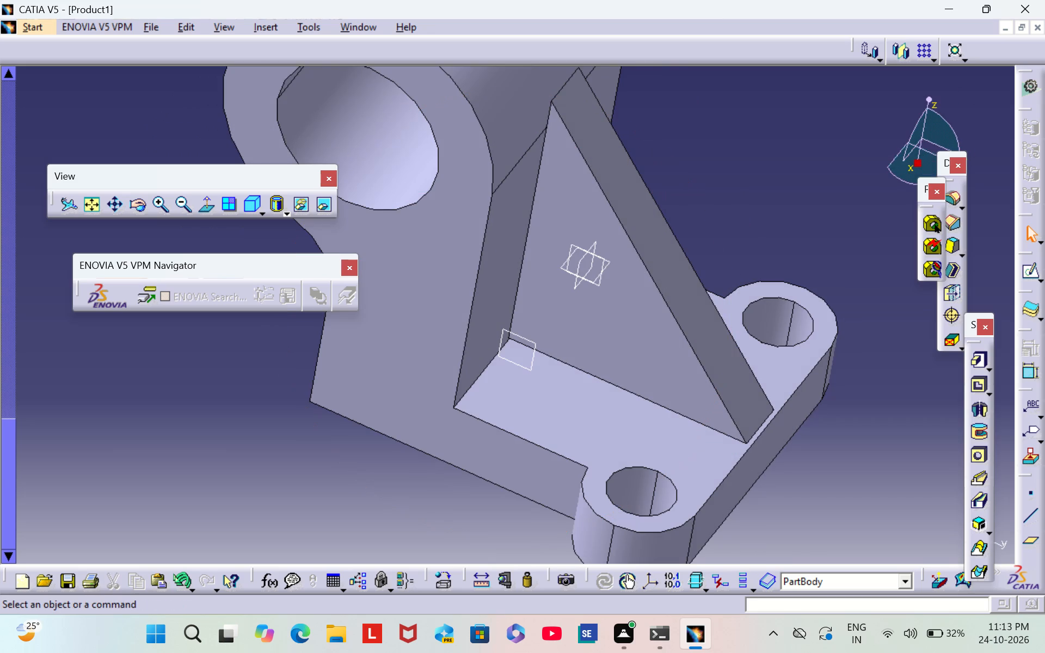
scroll(721, 237, down, 1)
middle_drag(721, 237, 654, 283)
right_drag(715, 242, 654, 283)
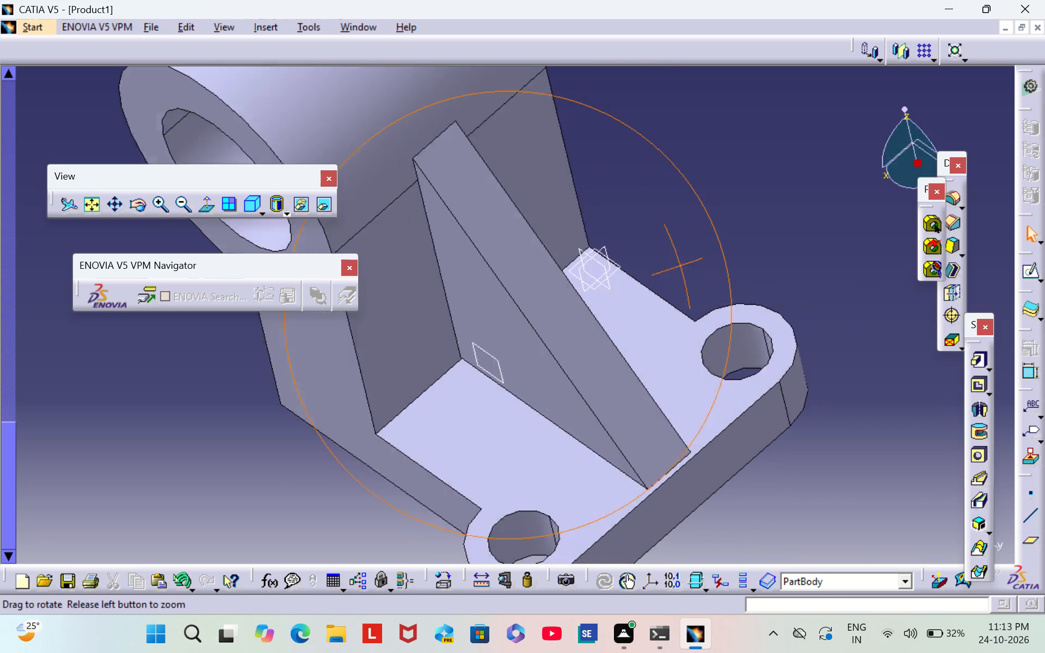
right_drag(654, 283, 680, 261)
middle_drag(654, 283, 728, 207)
middle_drag(758, 157, 761, 161)
right_drag(761, 161, 618, 417)
middle_drag(761, 161, 618, 417)
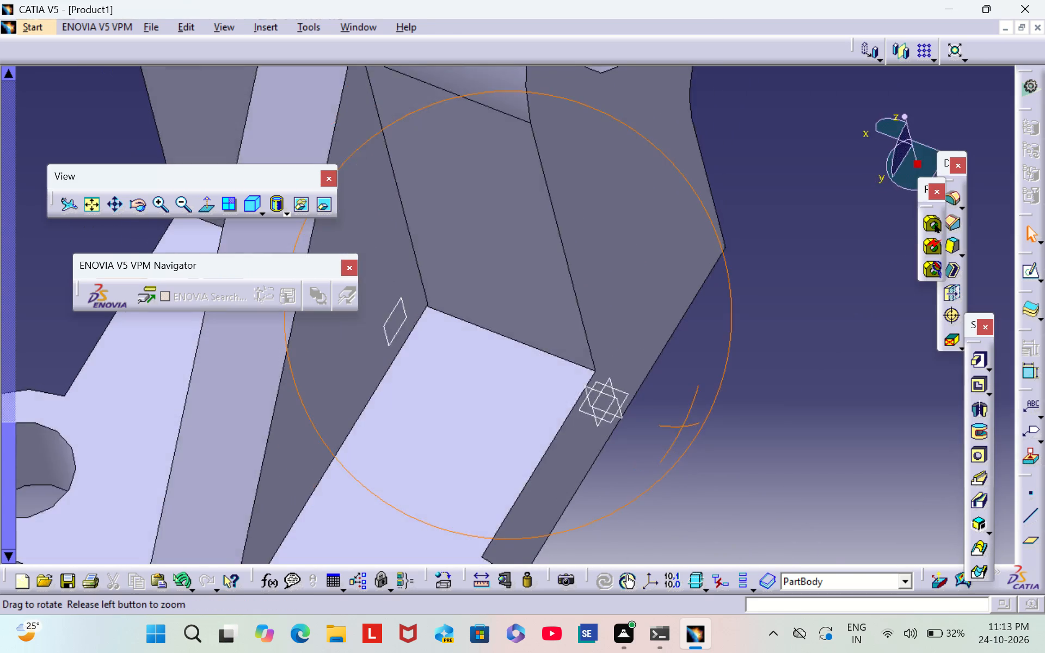
right_drag(618, 417, 702, 440)
middle_drag(618, 417, 702, 440)
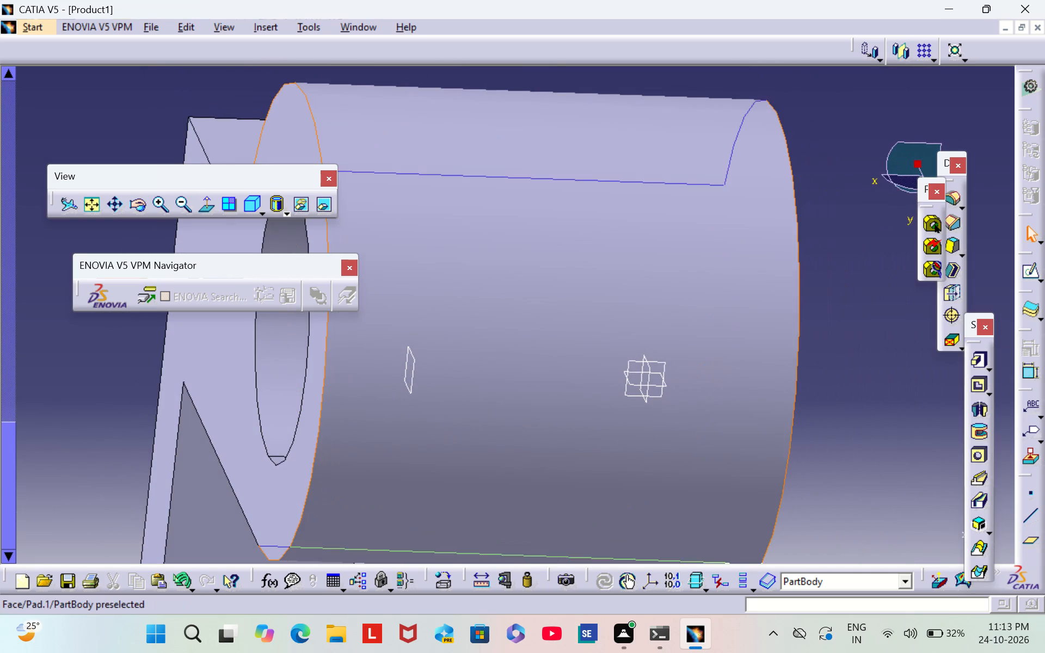
triple_click(178, 210)
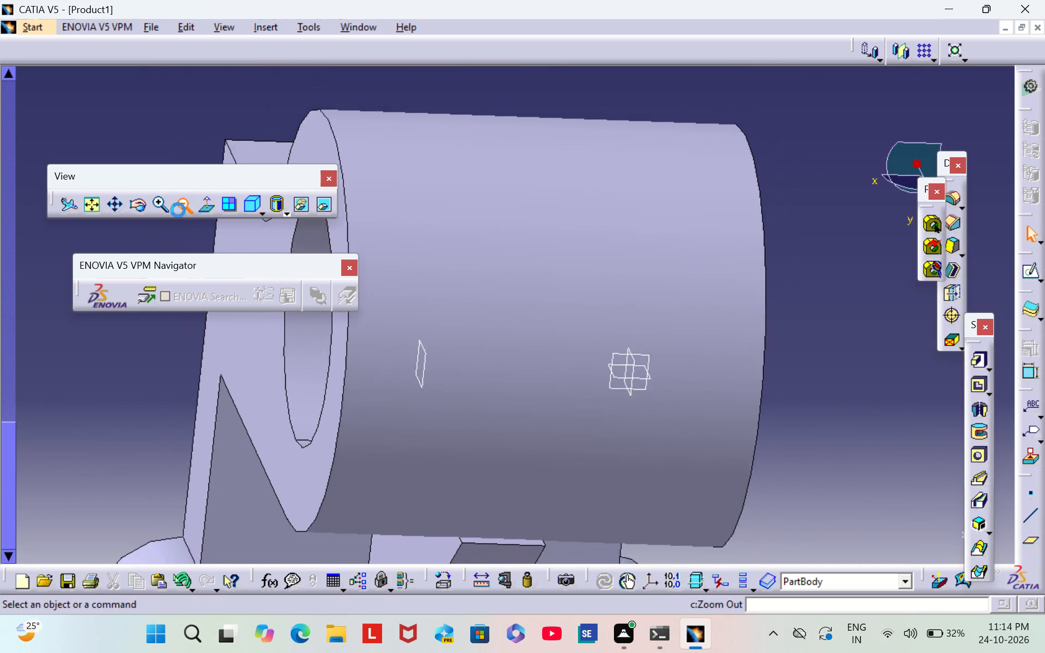
triple_click(178, 210)
scroll(664, 264, down, 1)
middle_drag(664, 264, 648, 248)
right_drag(663, 263, 648, 248)
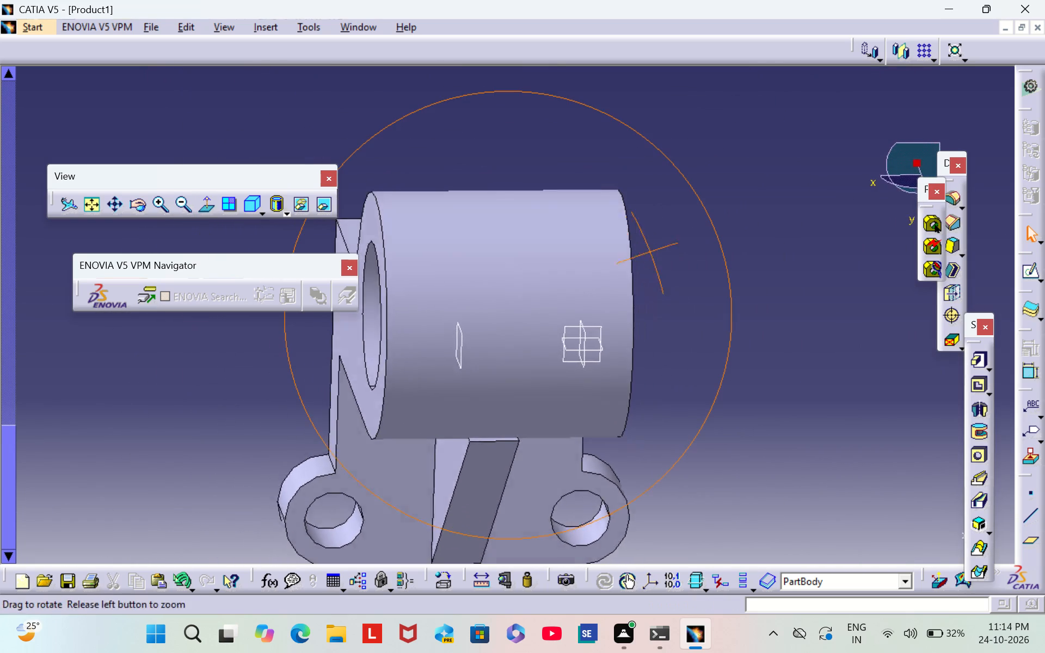
right_drag(648, 248, 445, 160)
middle_drag(648, 248, 447, 157)
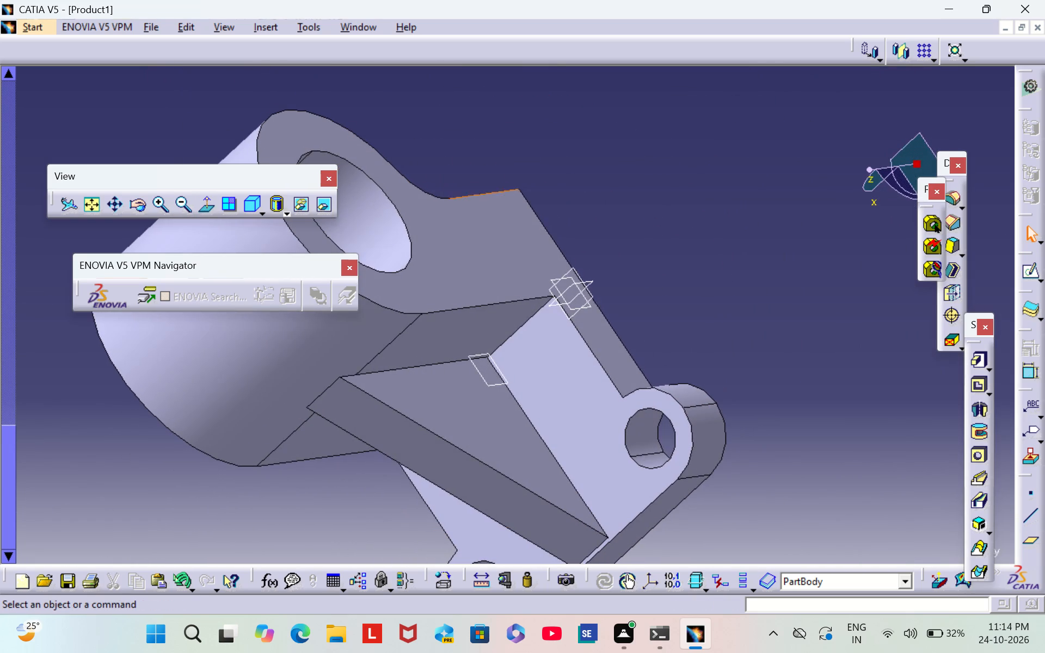
middle_drag(643, 307, 684, 164)
right_drag(644, 305, 684, 165)
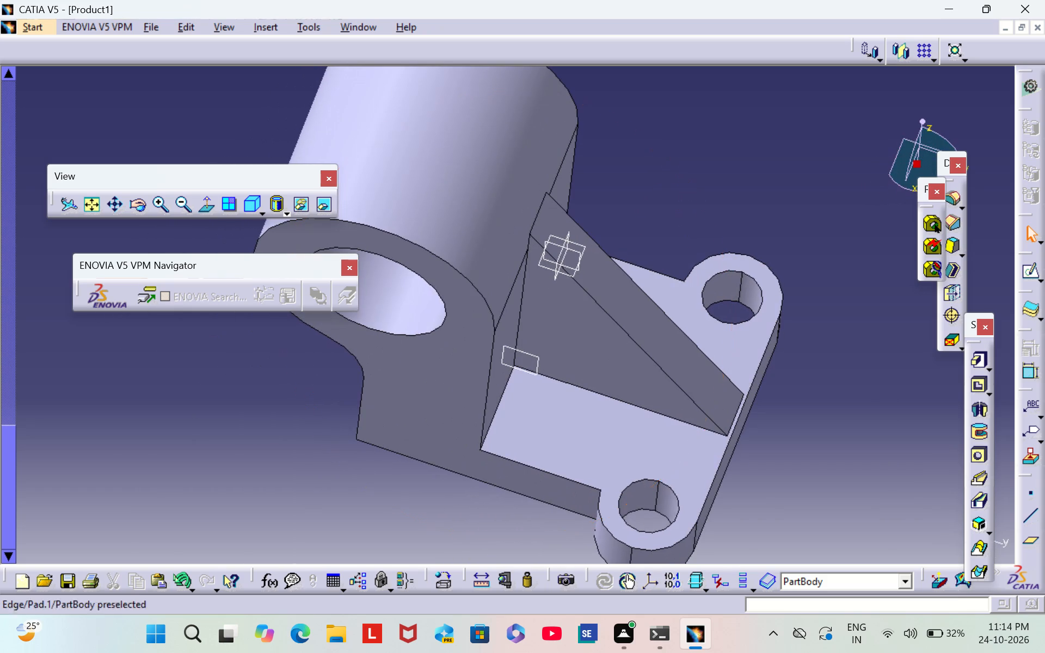
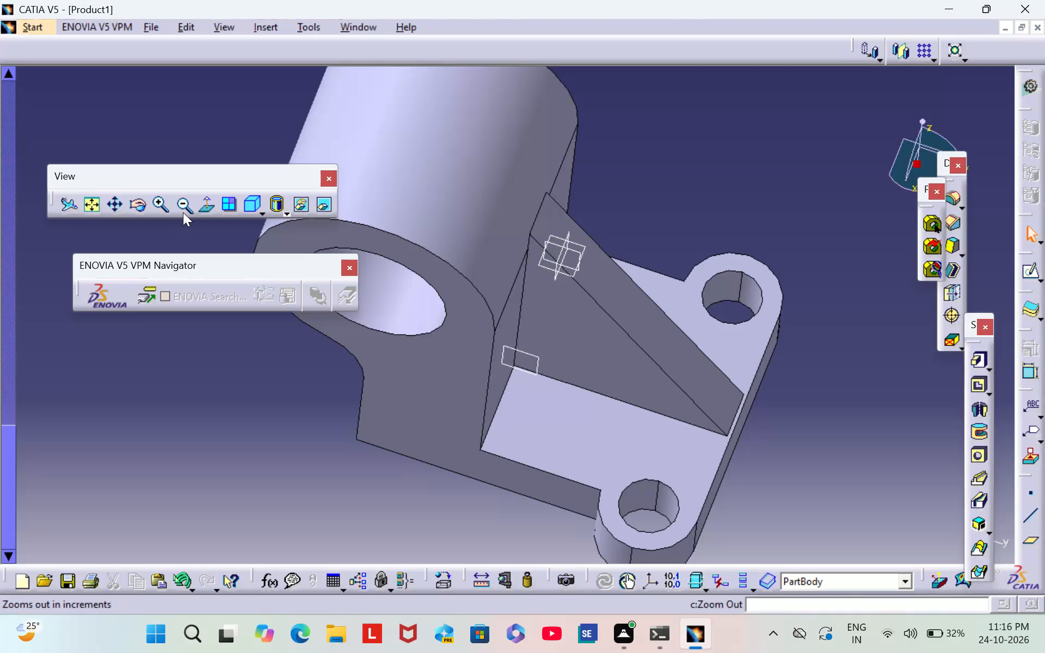
Set the fill colour of the cylindrical boss's outer face to dark red.
click(183, 210)
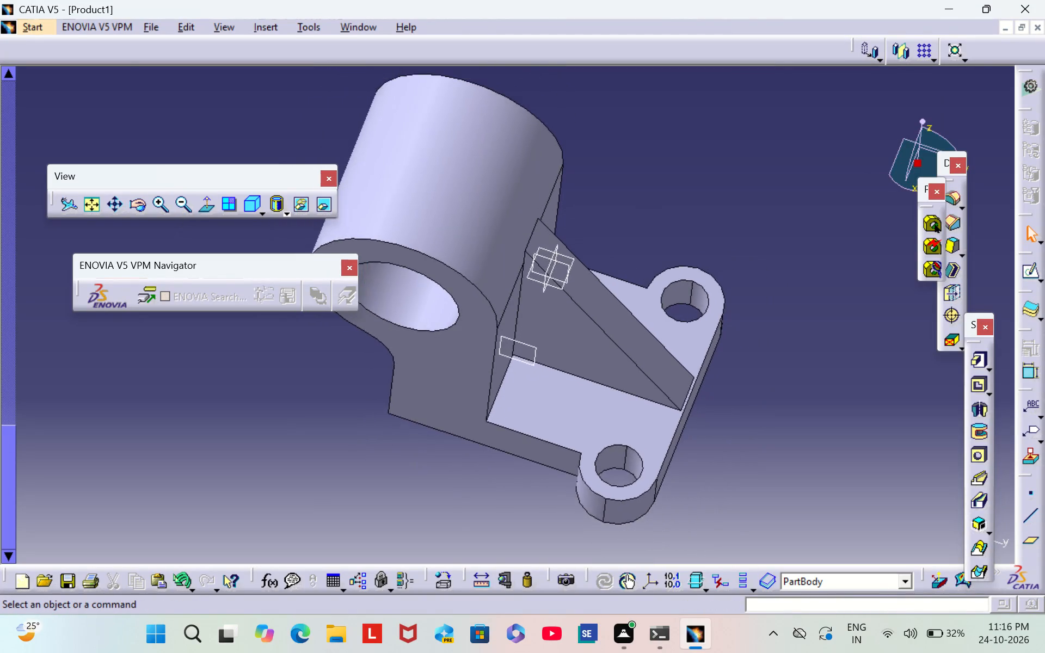
click(480, 209)
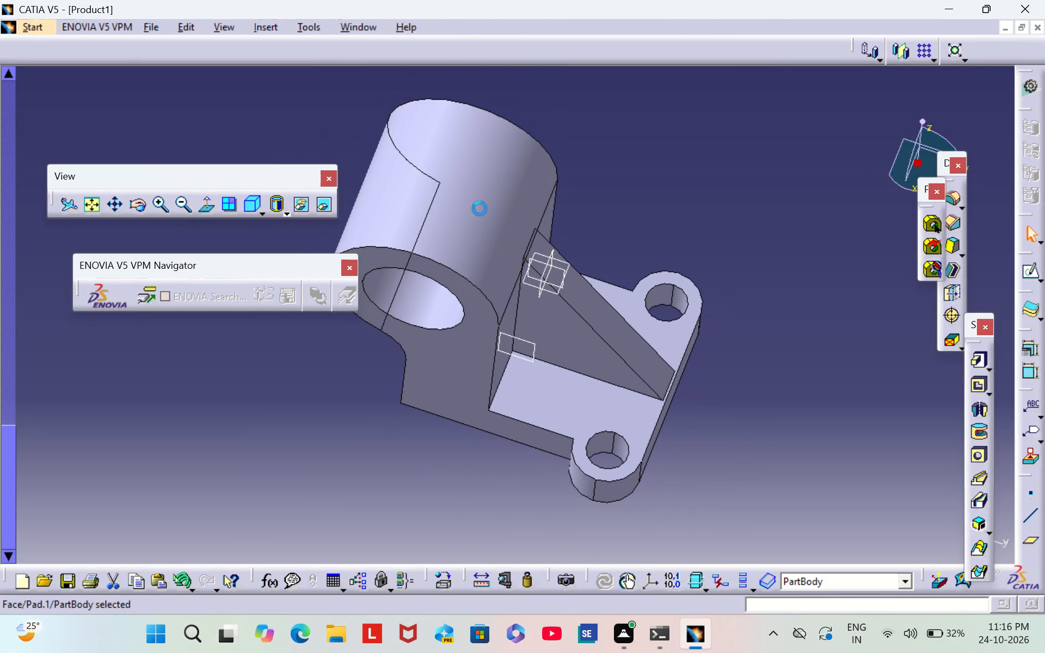
right_click(481, 208)
click(517, 273)
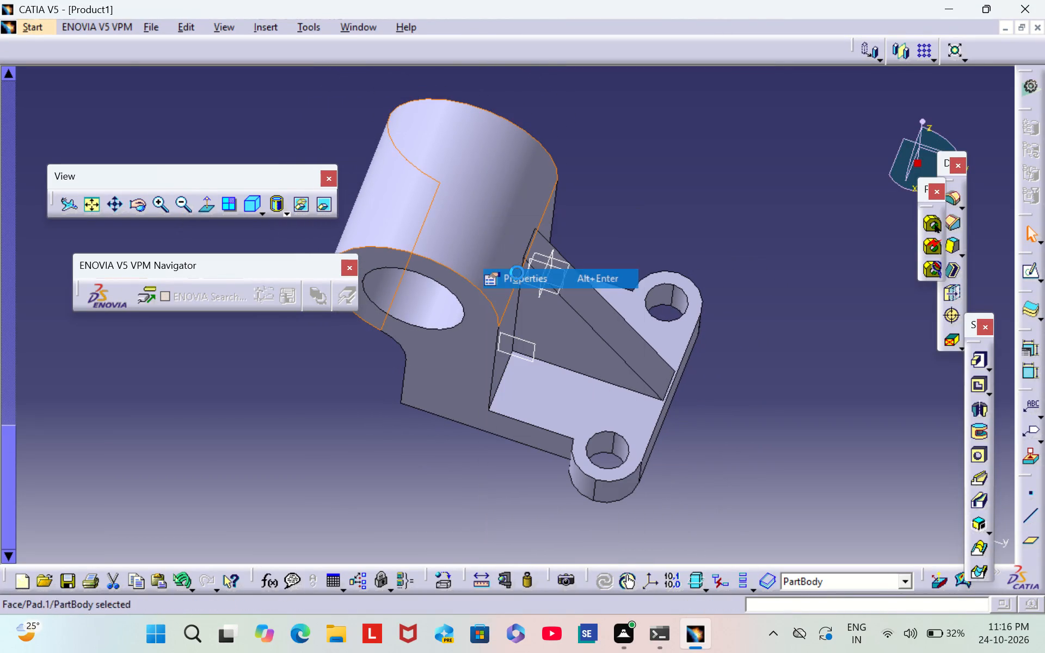
click(745, 175)
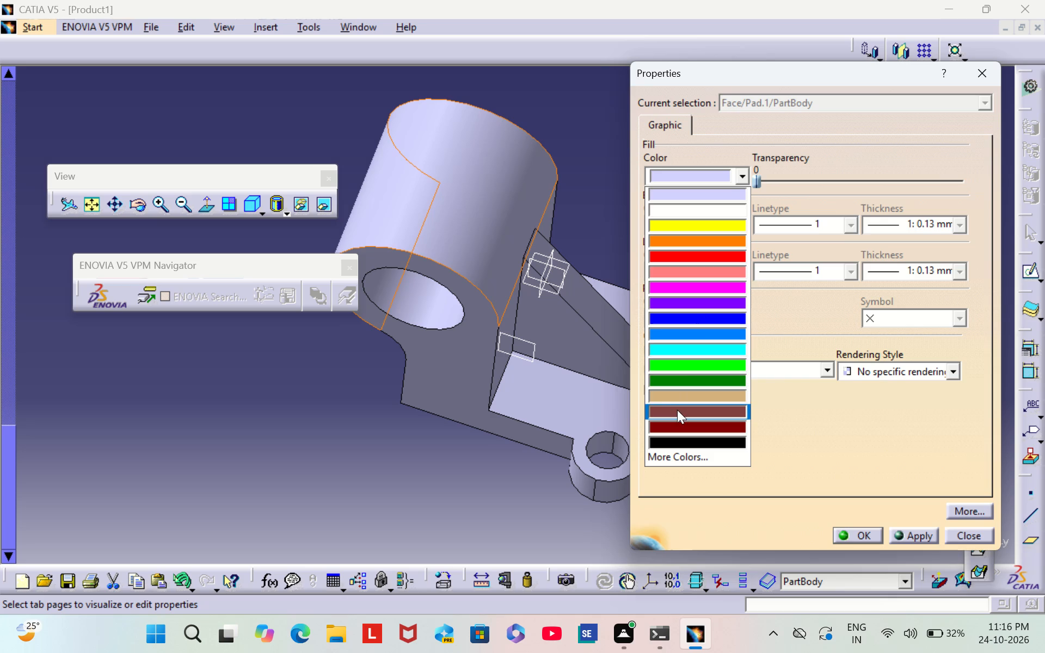
click(702, 425)
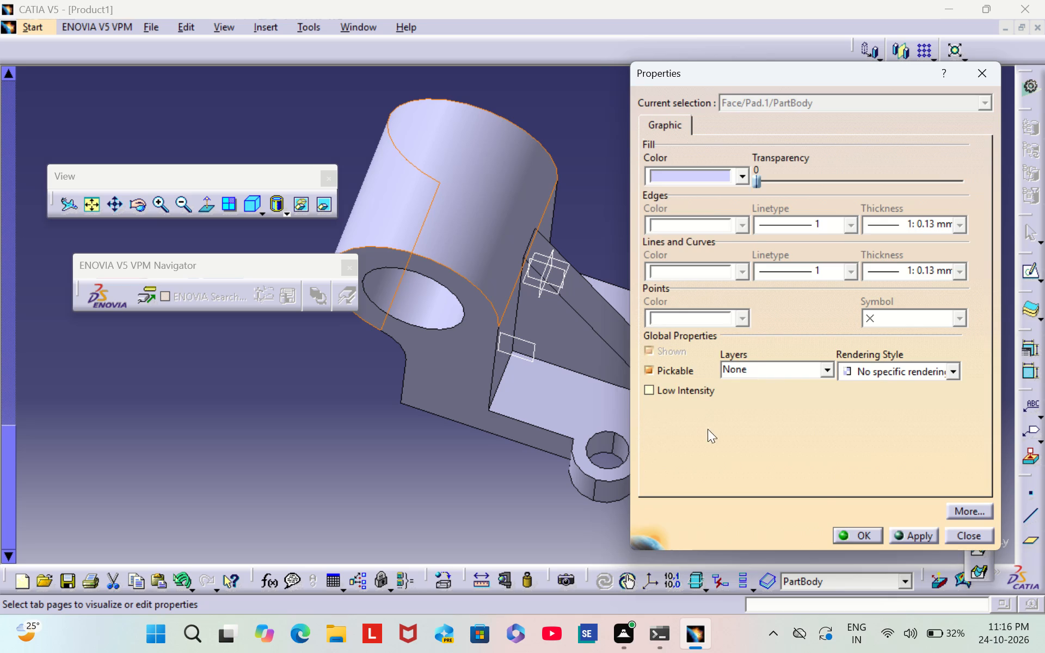
click(851, 538)
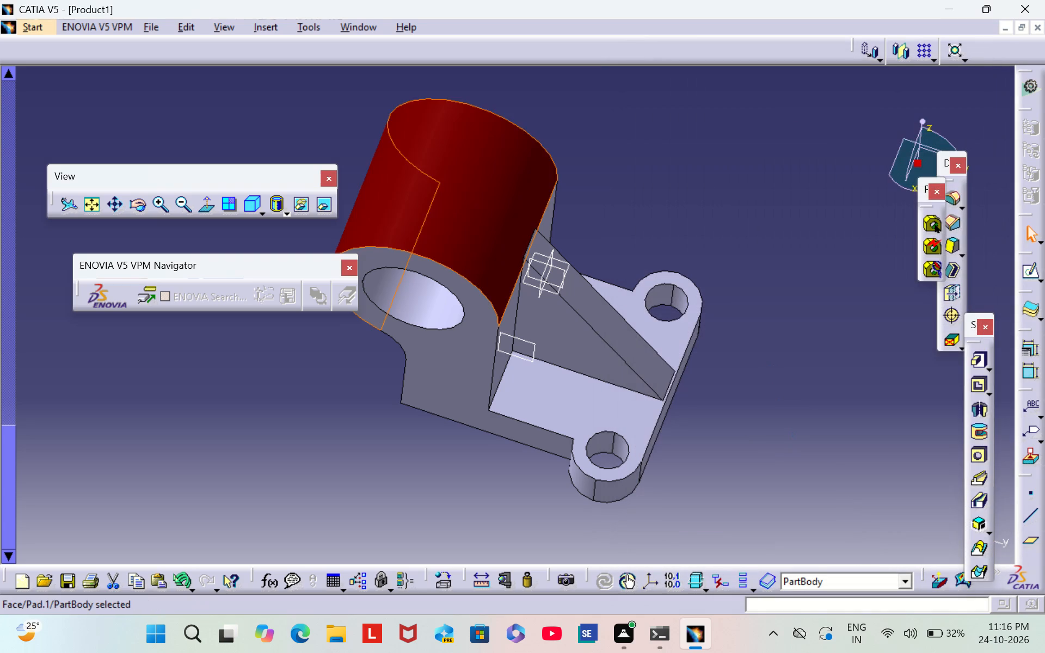
click(736, 165)
Set the fill colour of the boss's bore face to dark red.
middle_drag(734, 165, 540, 364)
scroll(730, 167, down, 1)
right_drag(724, 167, 540, 364)
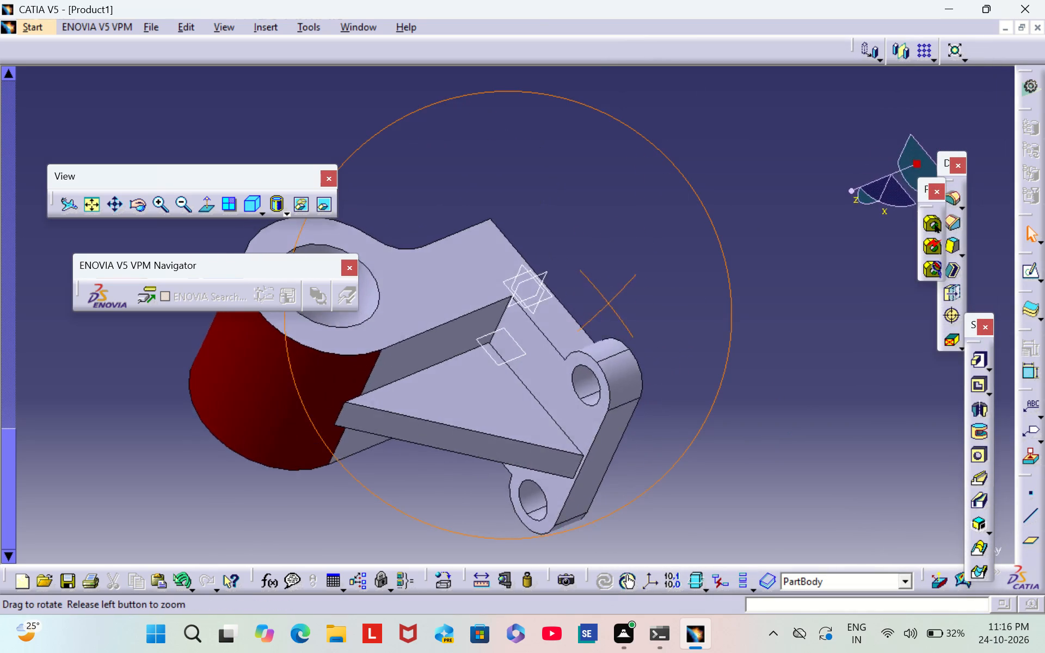
right_drag(540, 364, 613, 431)
middle_drag(540, 364, 613, 431)
right_click(411, 335)
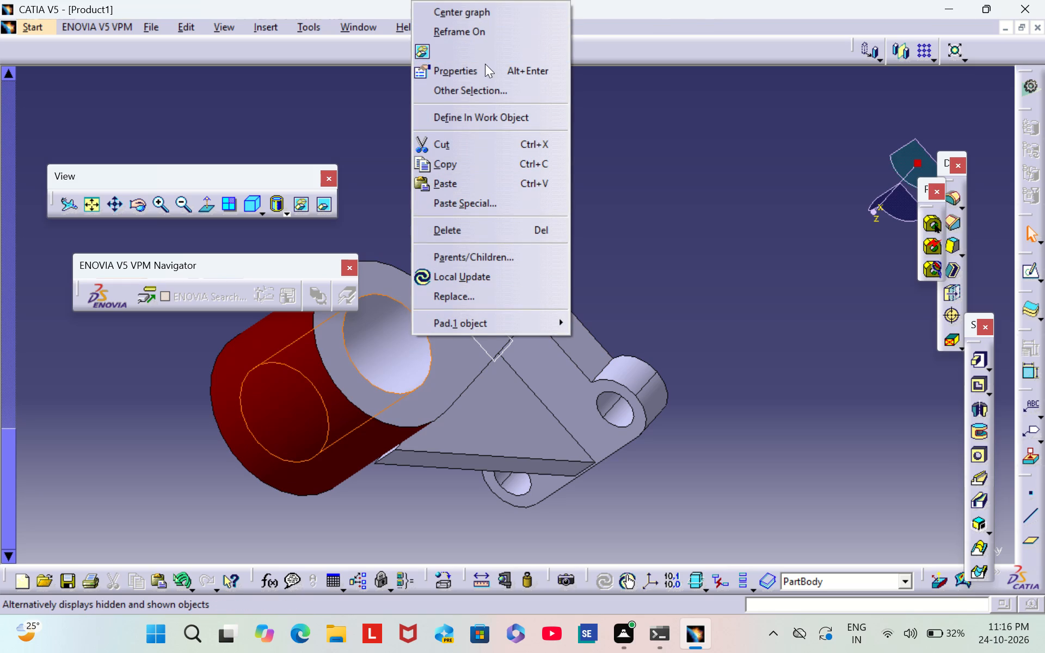
right_click(485, 70)
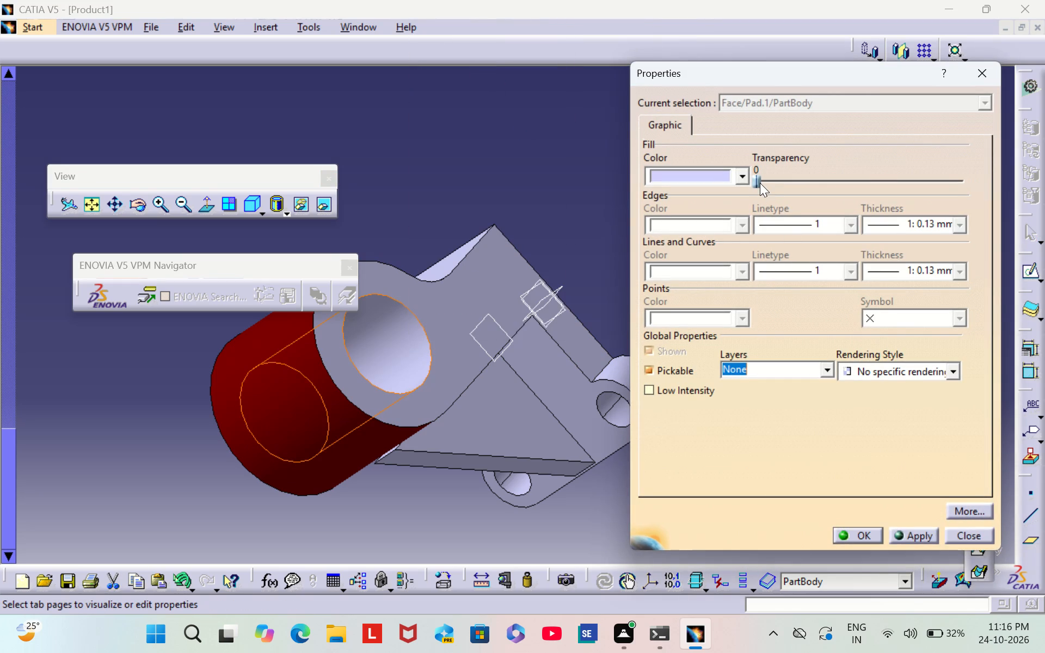
click(746, 177)
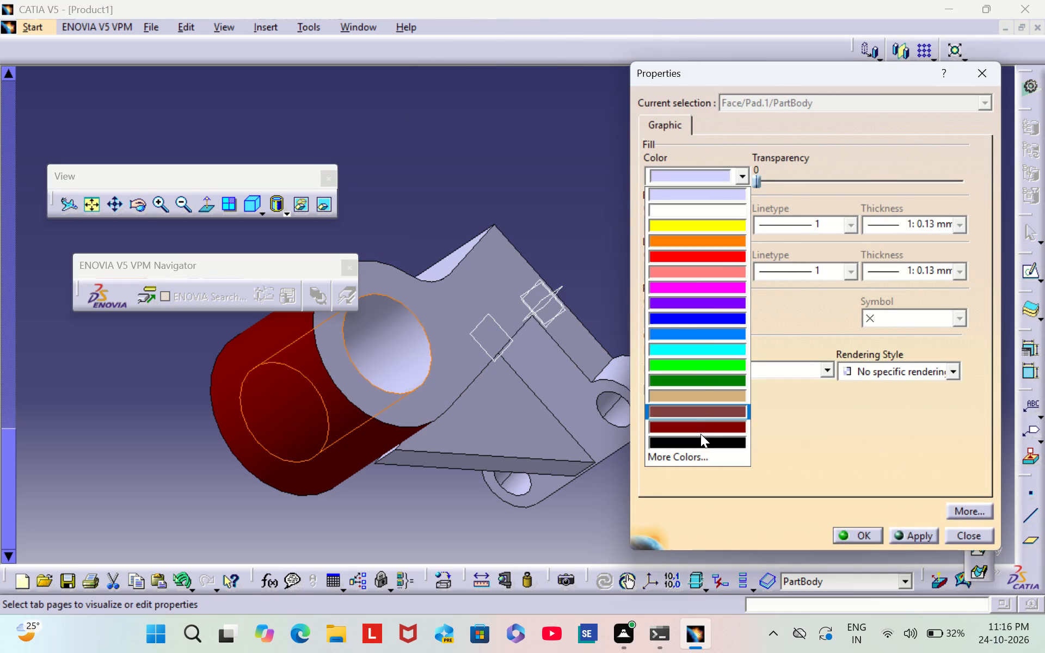
click(700, 422)
click(852, 531)
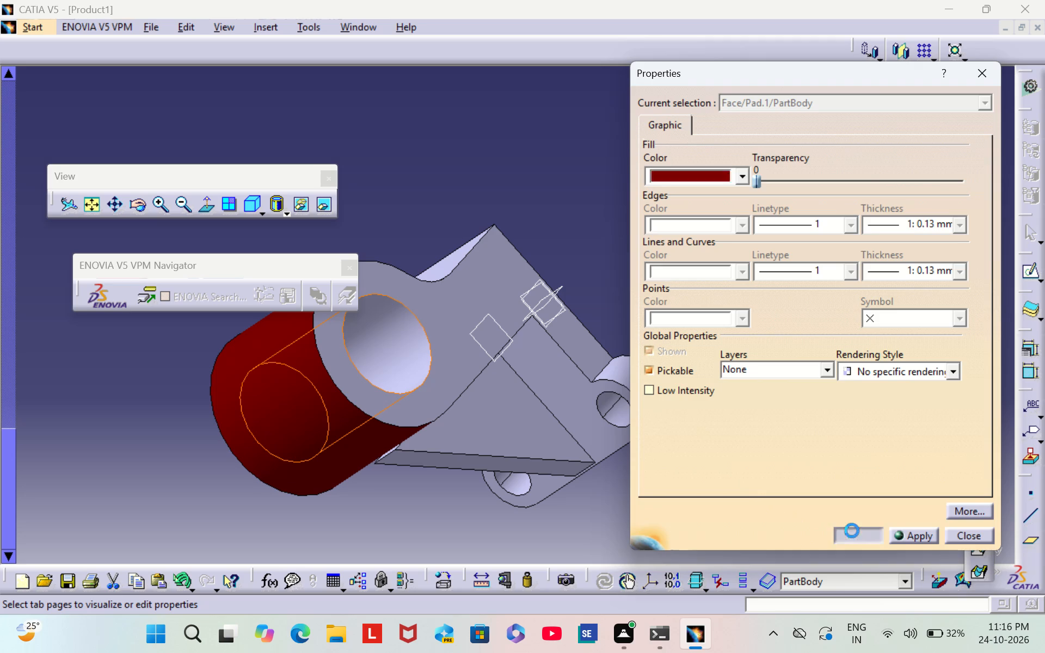
click(727, 293)
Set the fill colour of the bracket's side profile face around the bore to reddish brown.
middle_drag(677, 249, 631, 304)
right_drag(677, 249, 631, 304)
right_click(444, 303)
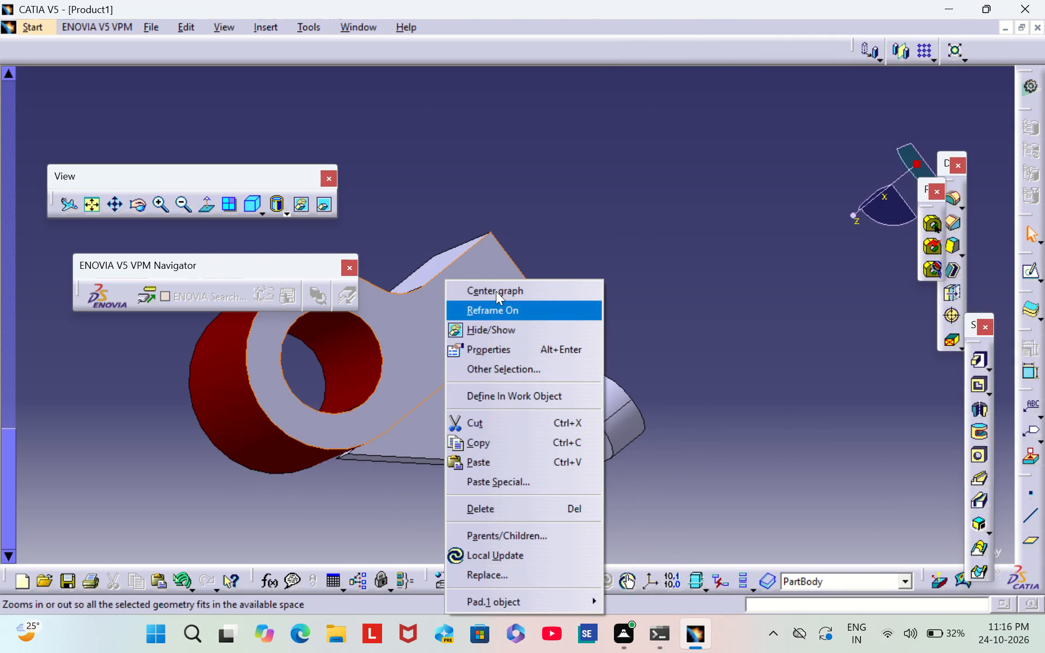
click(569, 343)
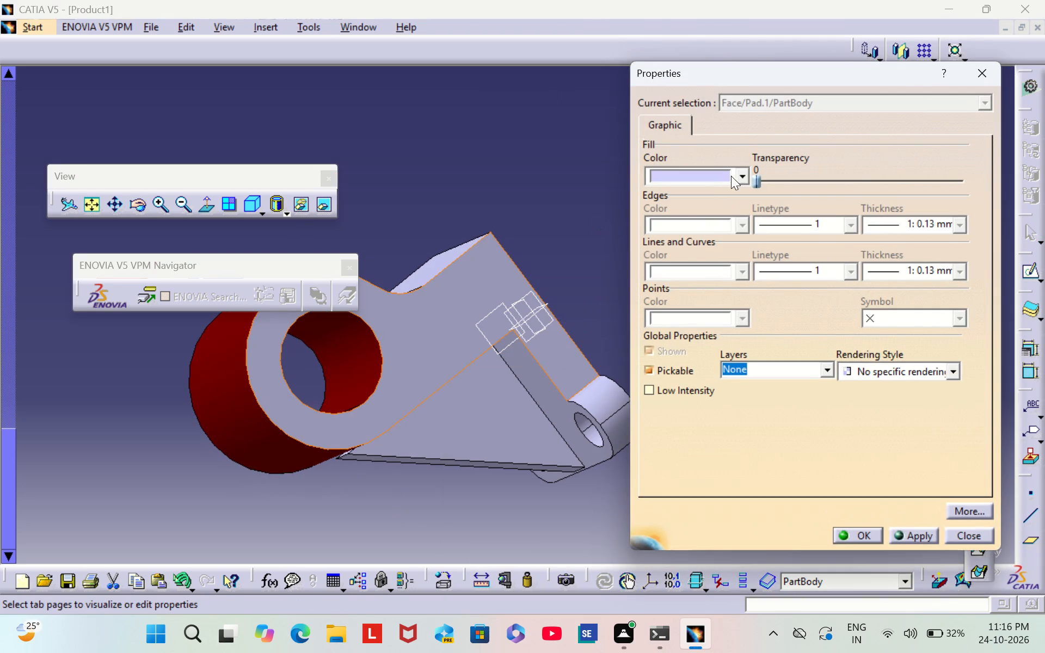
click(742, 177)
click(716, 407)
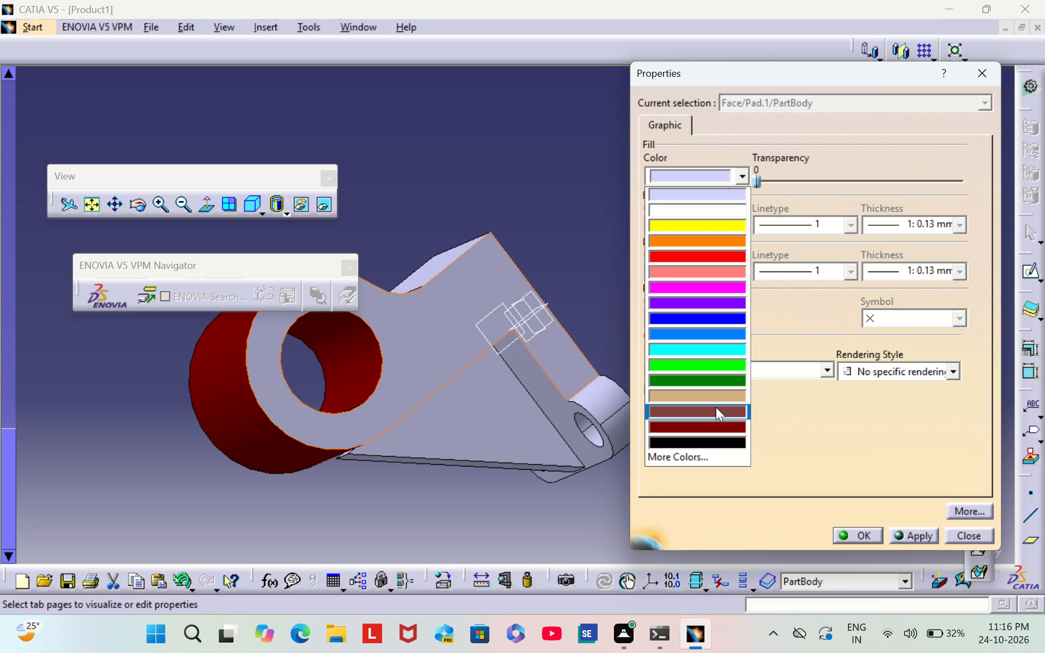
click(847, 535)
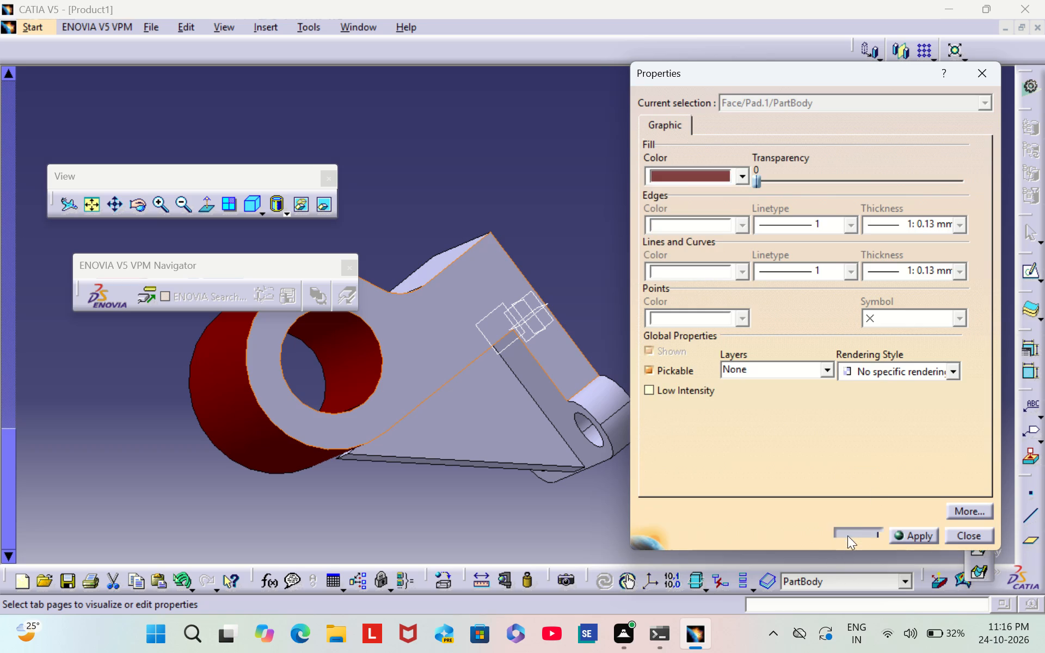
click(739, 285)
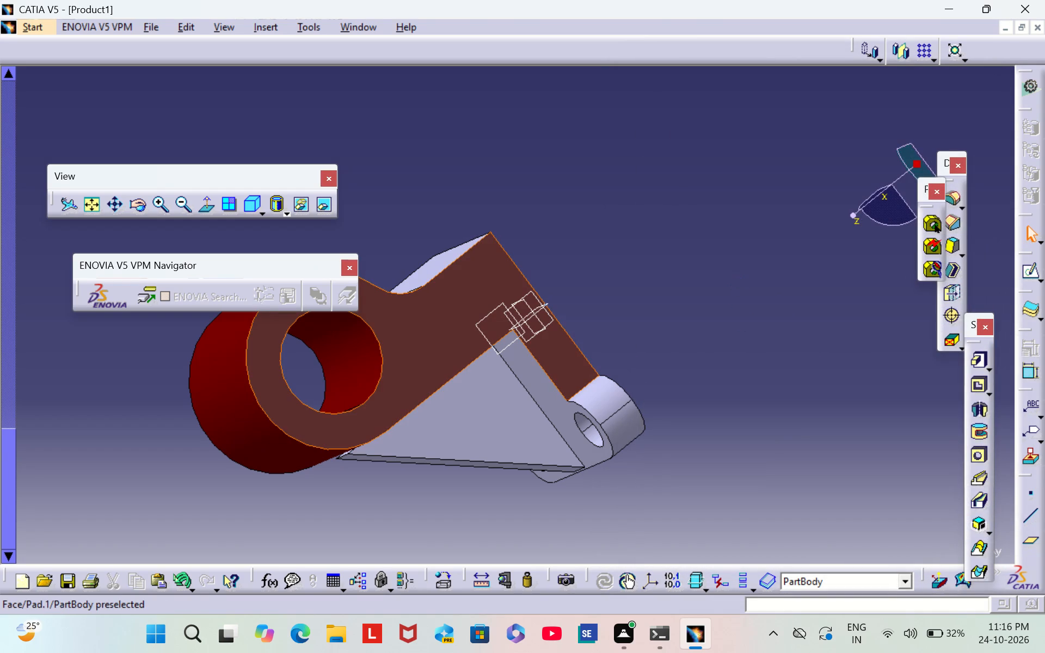
Recolour the reddish-brown side profile face around the bore to dark red.
scroll(426, 349, down, 1)
middle_click(426, 349)
right_click(426, 348)
middle_click(445, 331)
right_click(445, 331)
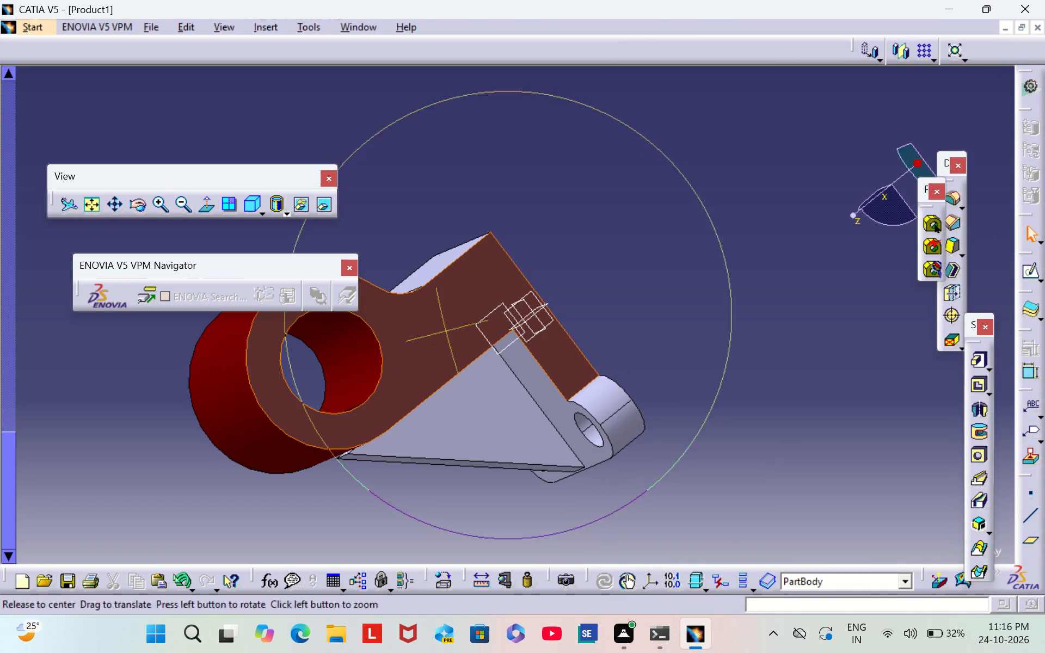
click(445, 336)
right_click(448, 328)
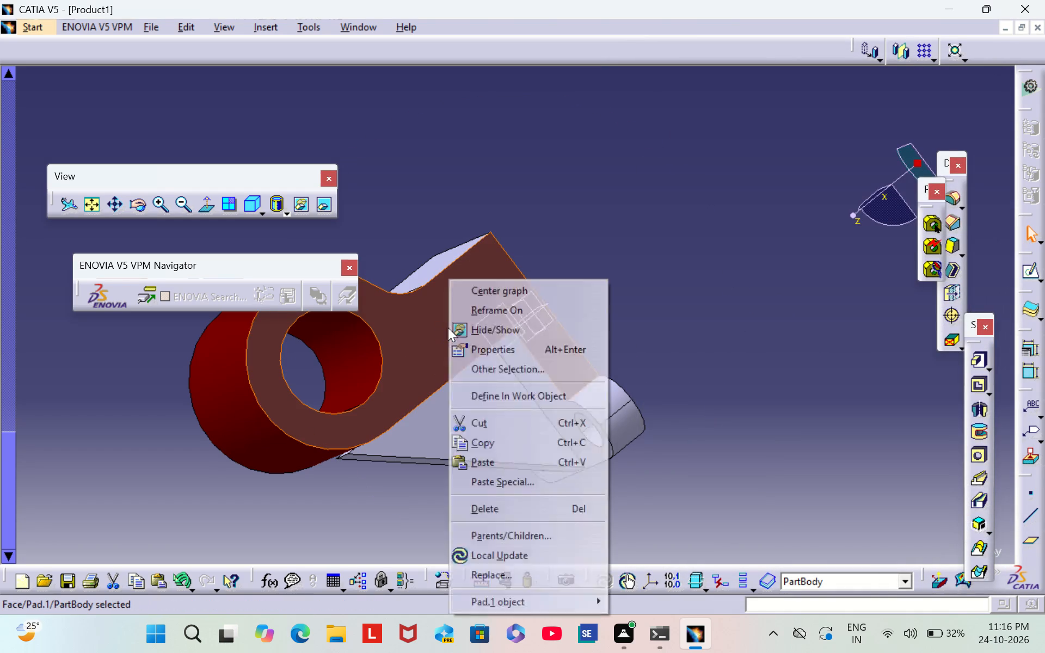
click(497, 356)
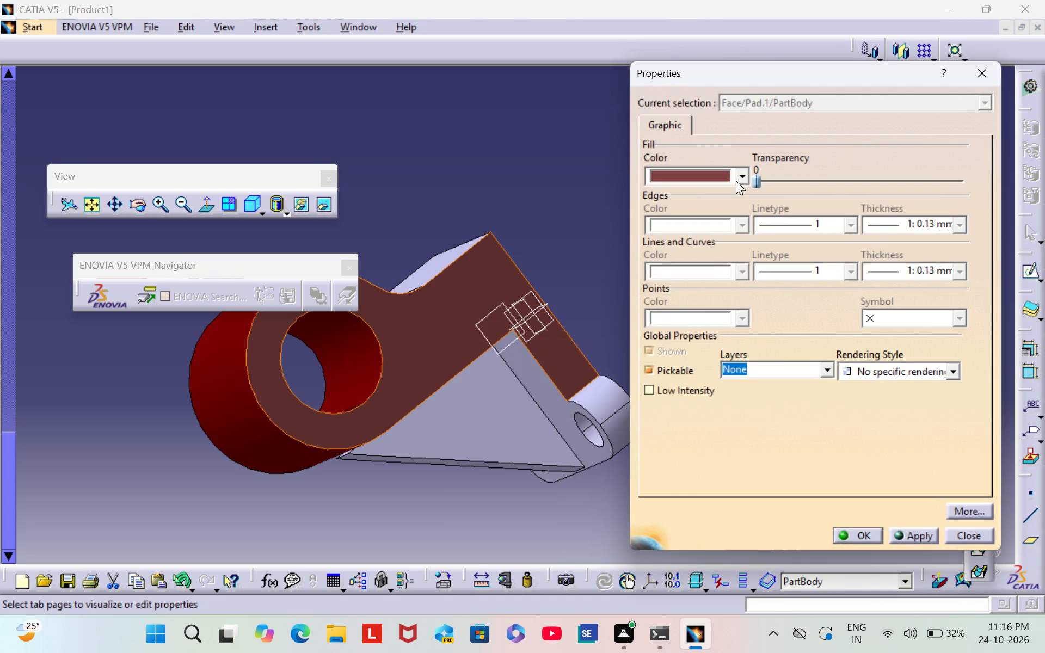
click(737, 179)
click(707, 430)
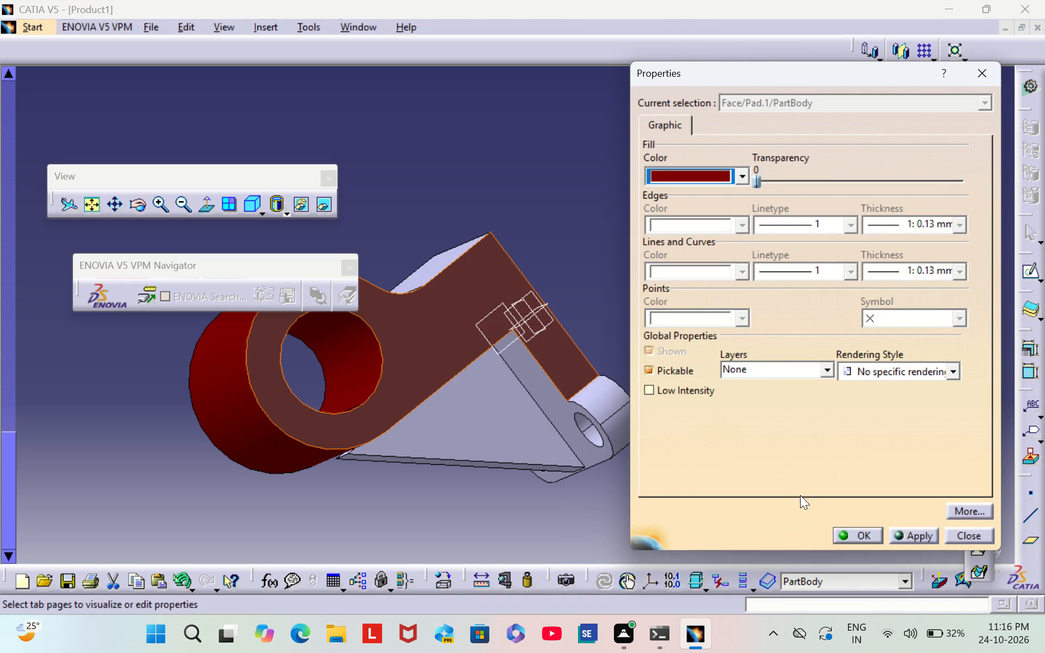
click(863, 536)
click(740, 348)
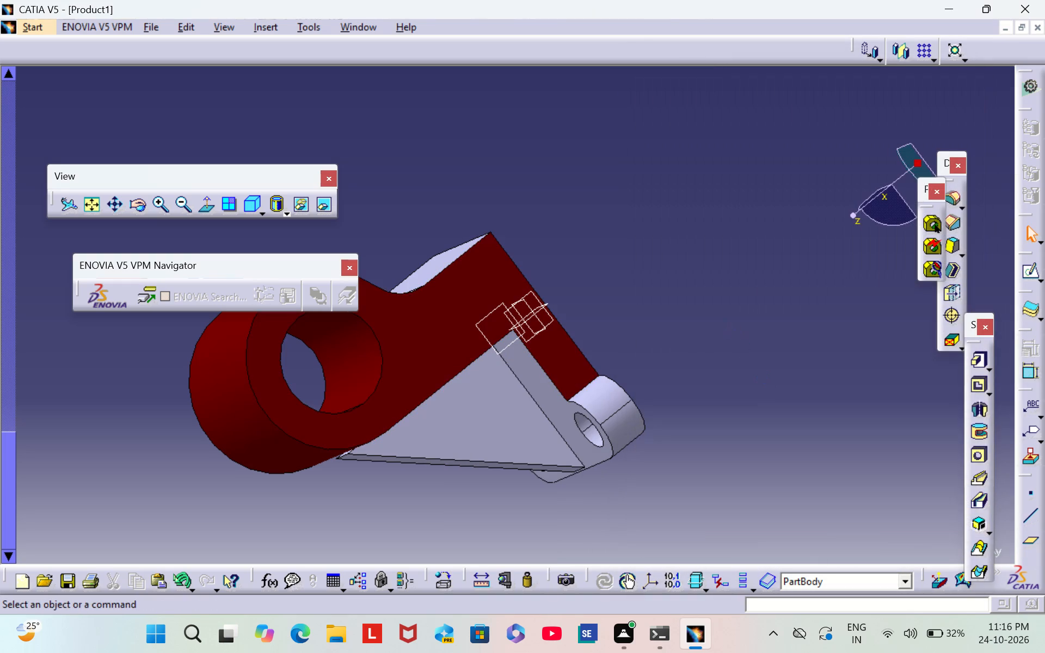
Set the fill colour of the concave face between the boss and the upright wall's back to dark red.
middle_drag(716, 326, 427, 530)
right_drag(714, 329, 427, 530)
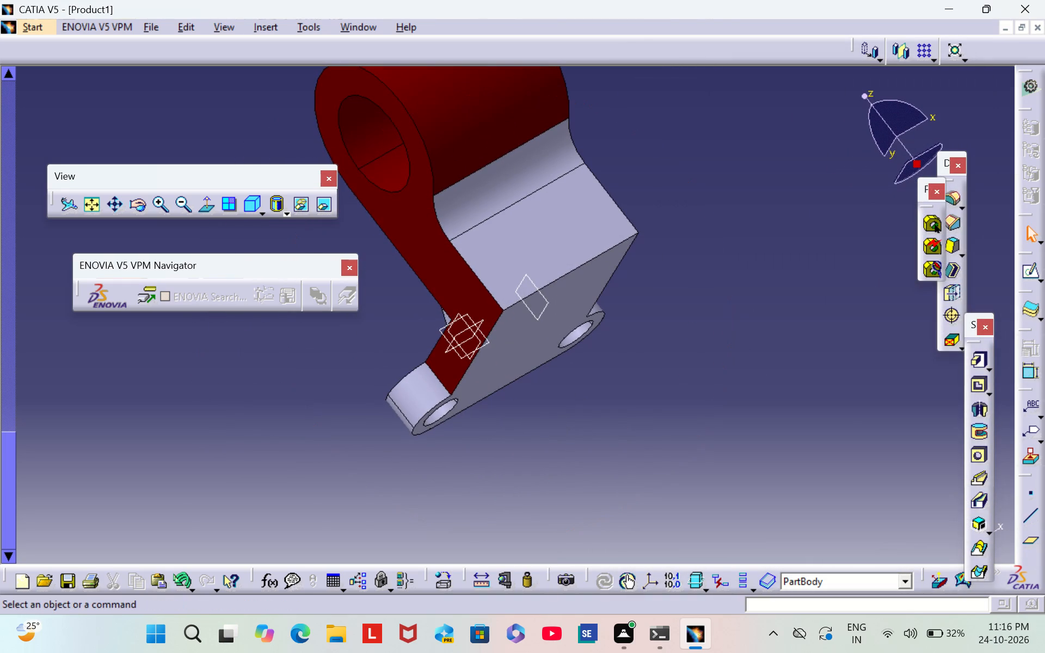
right_click(489, 185)
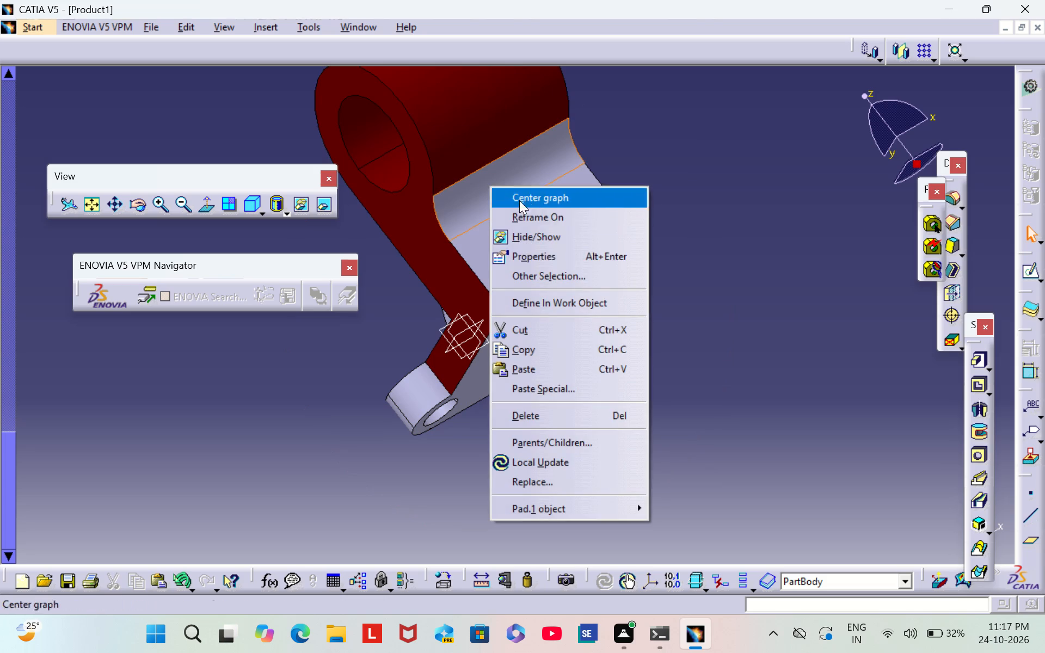
click(564, 260)
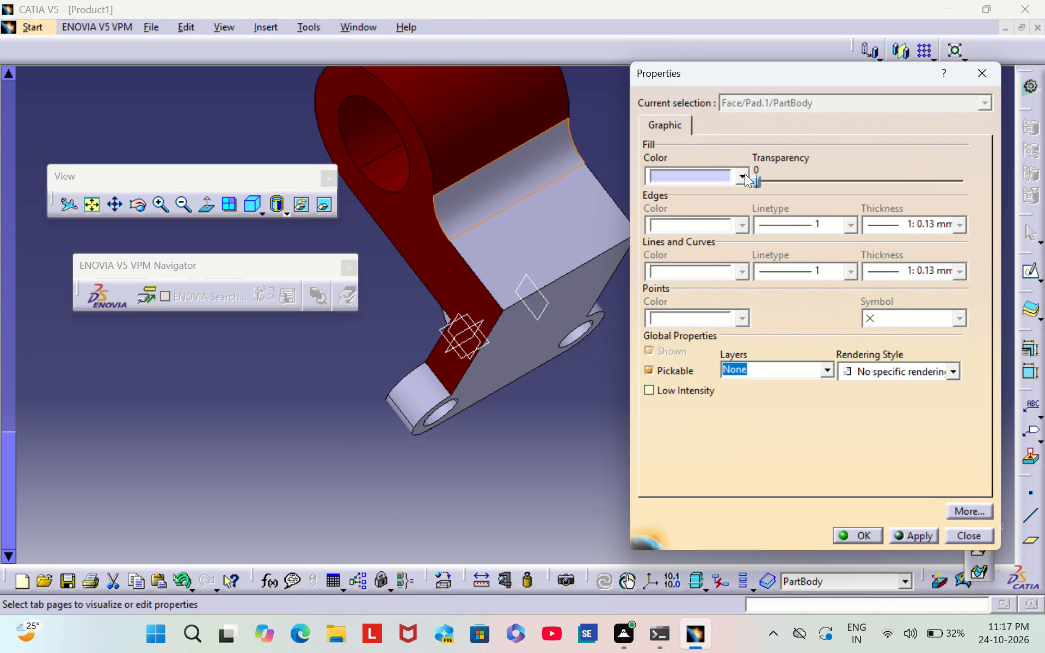
click(745, 174)
click(723, 426)
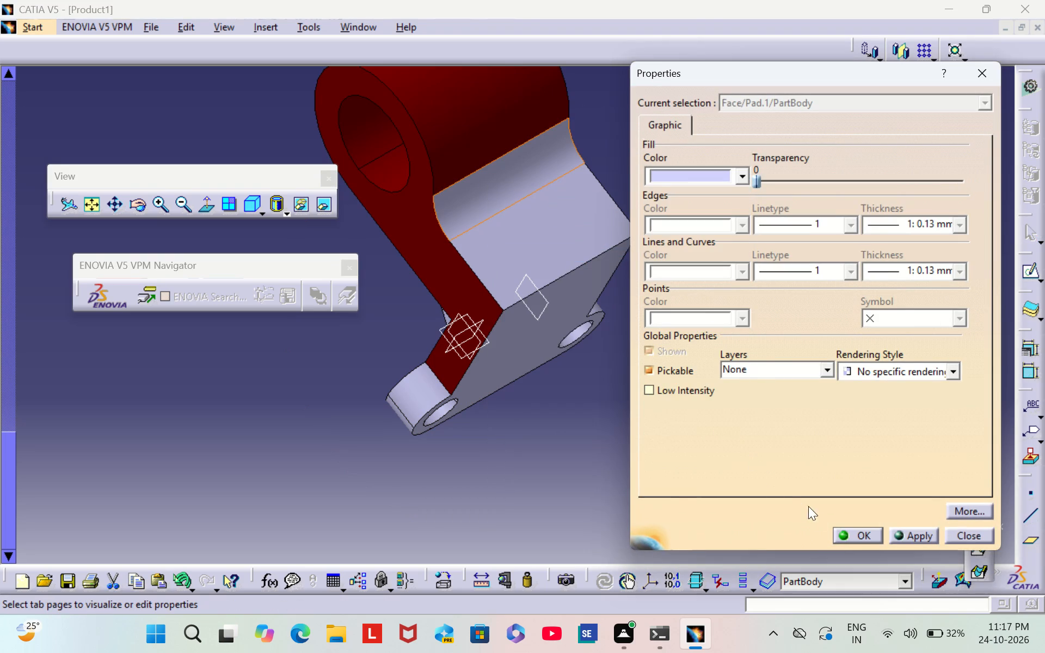
click(866, 533)
drag(669, 459, 669, 451)
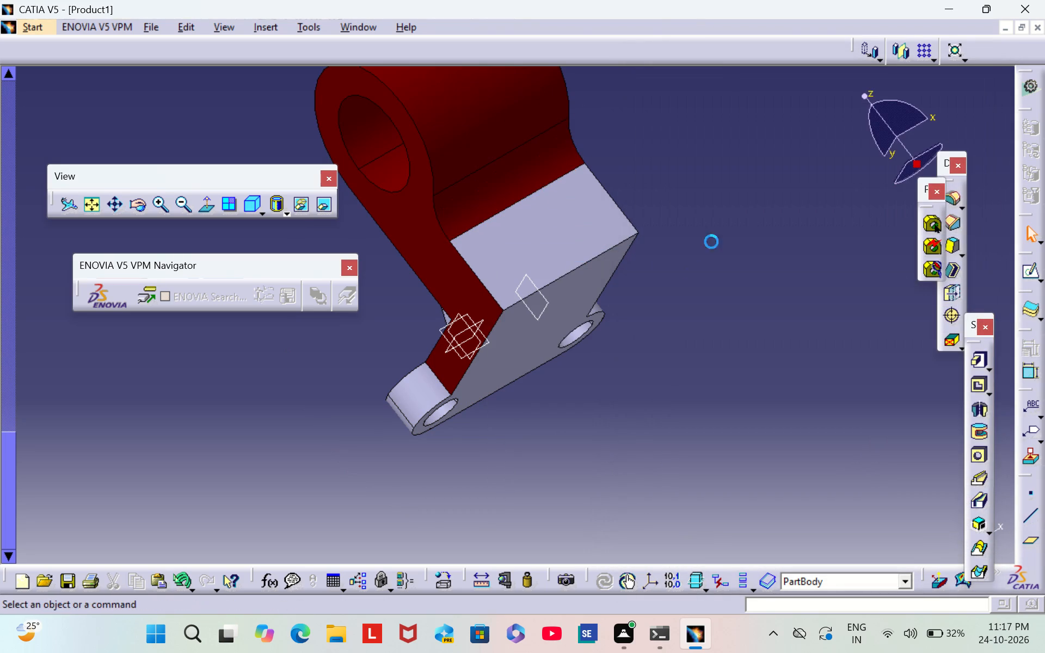
Set the fill colour of the flat back face of the upright wall, below the concave face, to dark red.
scroll(723, 218, down, 1)
middle_drag(723, 218, 647, 324)
right_drag(709, 239, 647, 324)
right_click(542, 261)
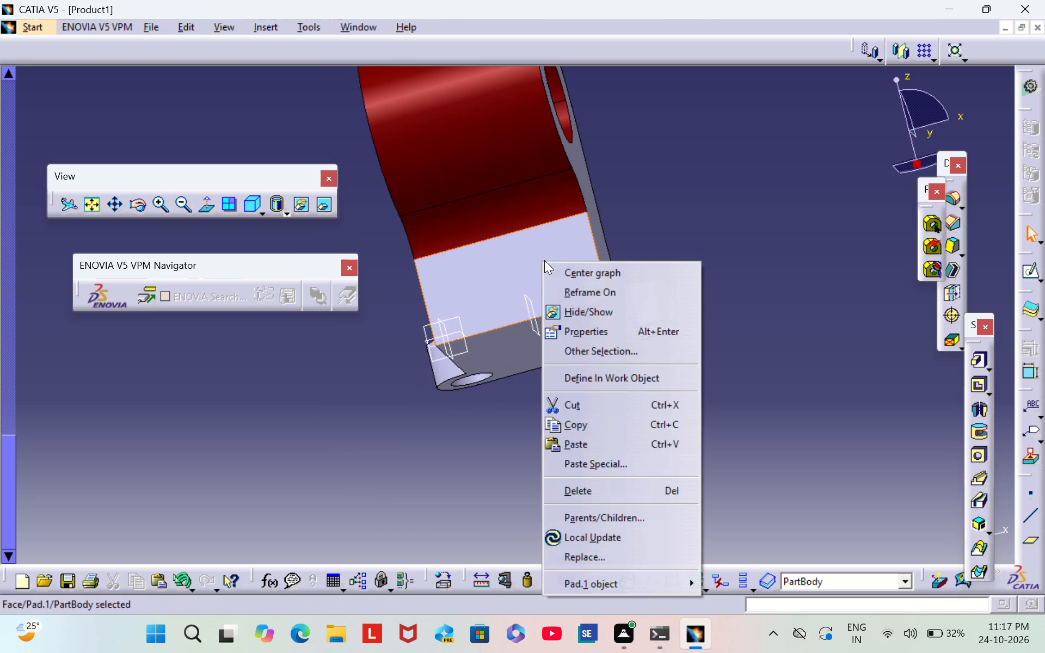
click(616, 329)
click(740, 175)
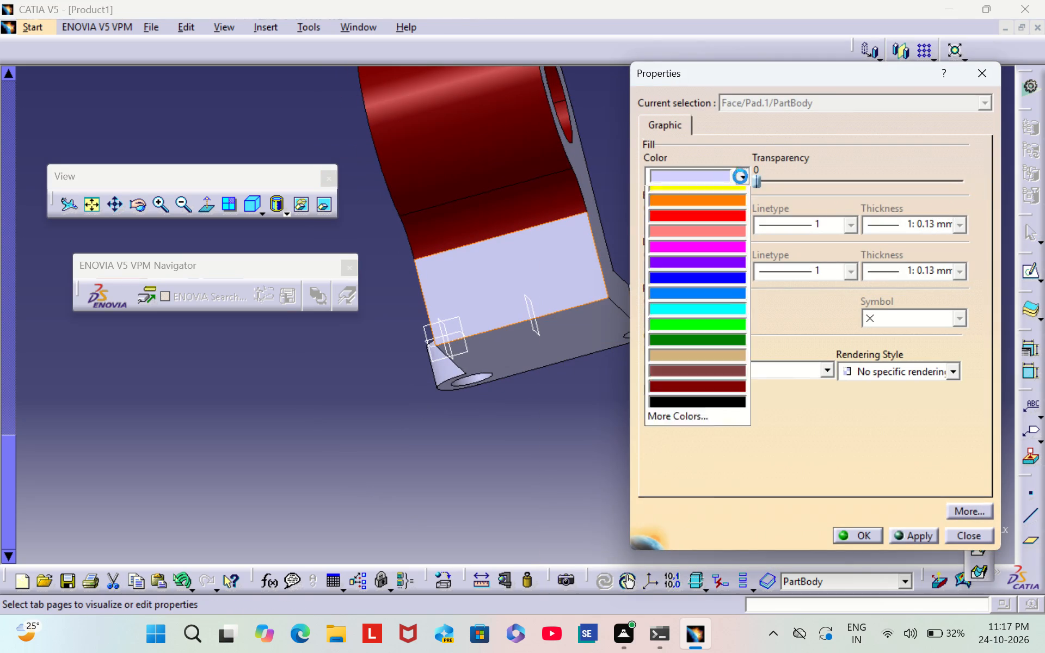
click(727, 423)
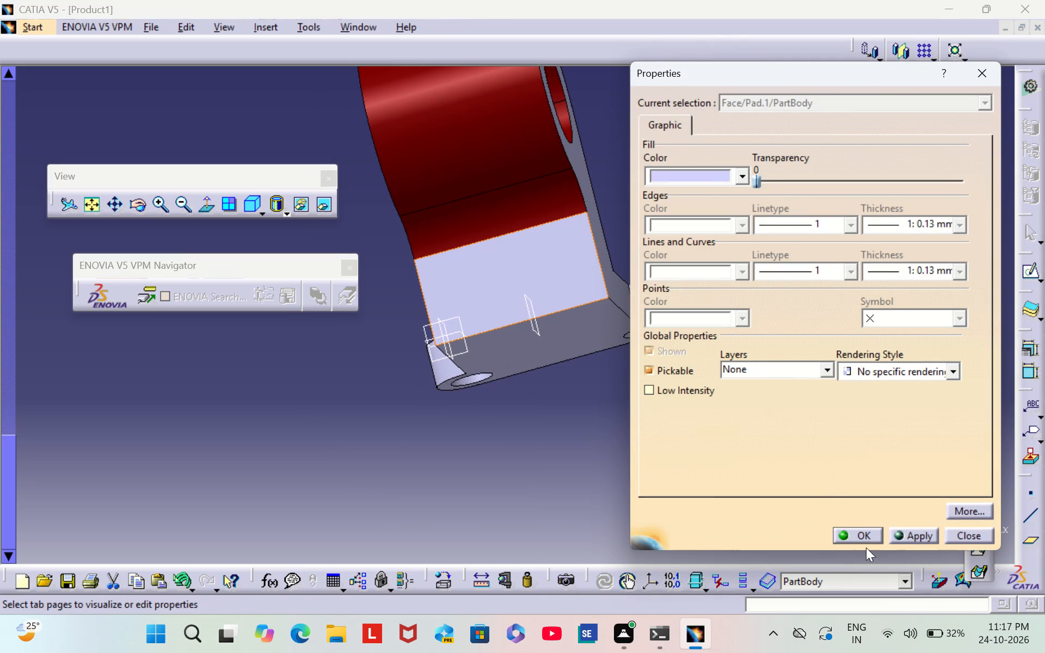
click(862, 537)
click(727, 317)
Set the fill colour of the opposite side profile face around the bore to dark red.
middle_drag(718, 256, 559, 364)
right_drag(717, 255, 559, 364)
right_click(548, 202)
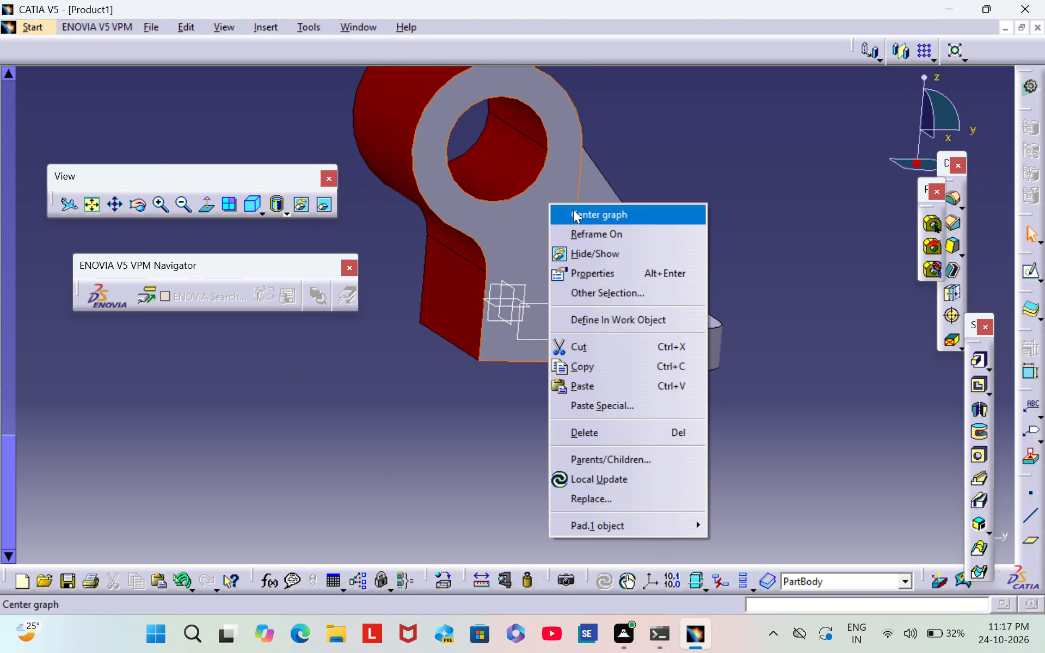
click(614, 278)
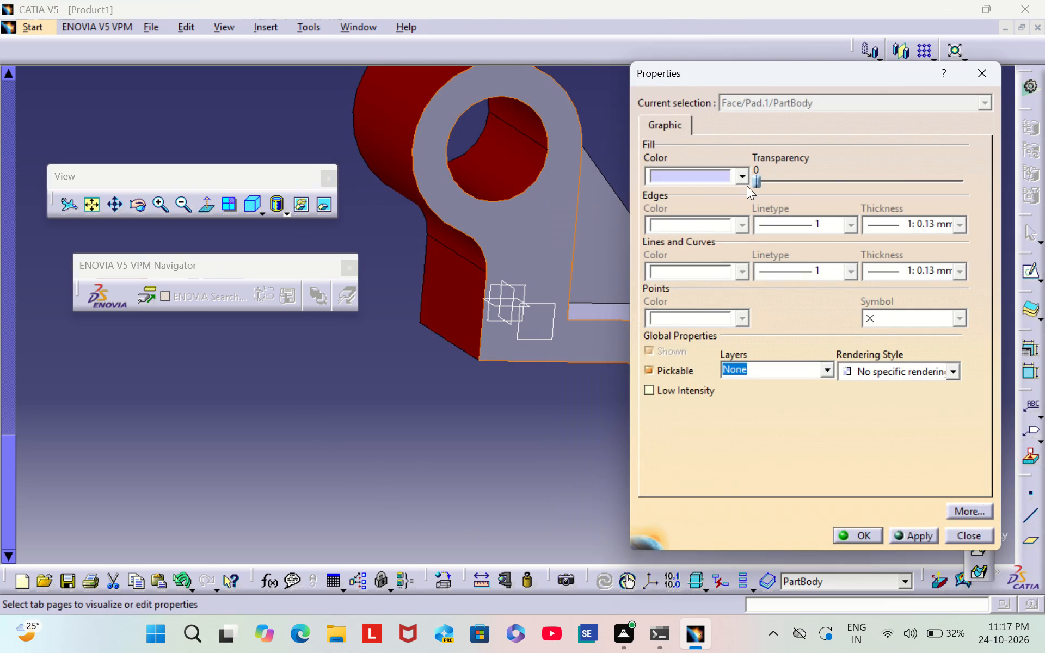
click(739, 179)
click(738, 422)
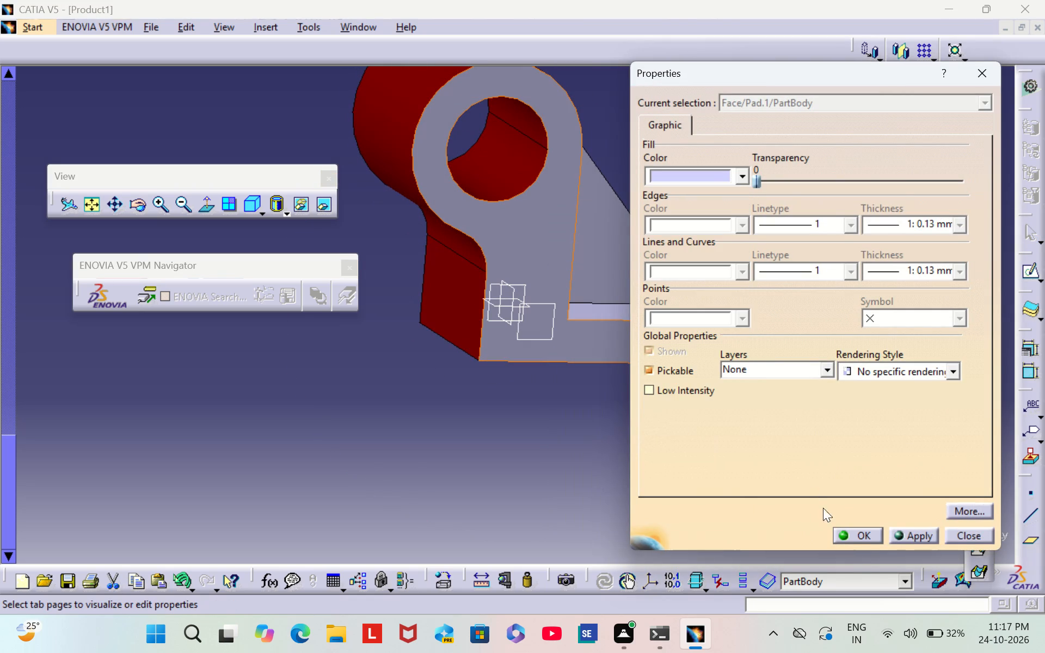
click(859, 537)
click(755, 271)
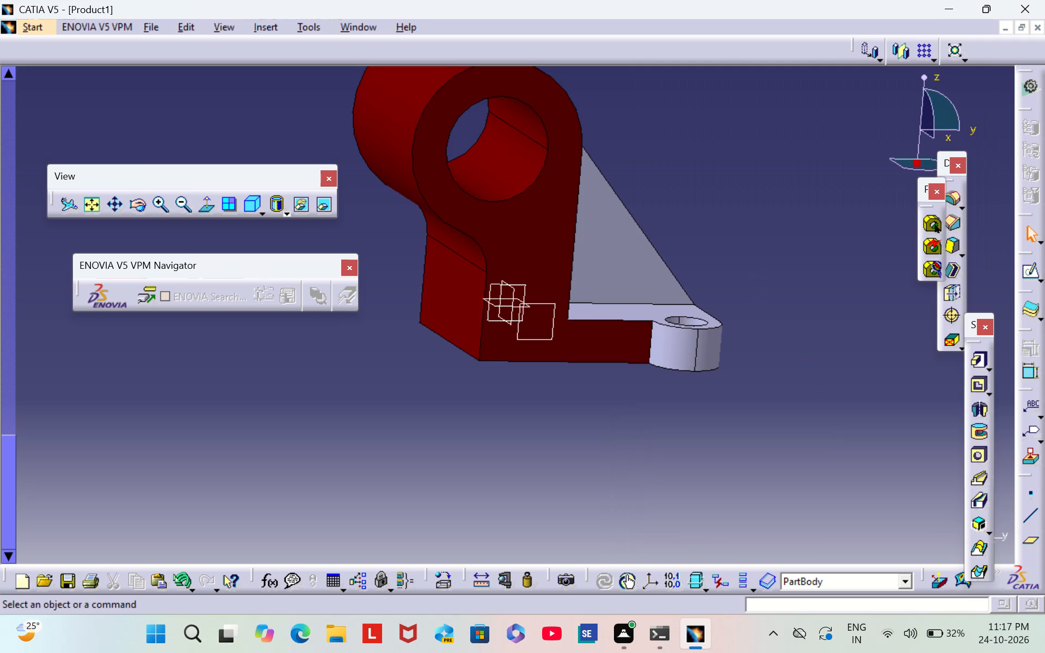
Set the fill colour of the upright wall's front face, behind the triangular rib, to dark red.
middle_drag(753, 265, 511, 395)
right_drag(751, 266, 511, 395)
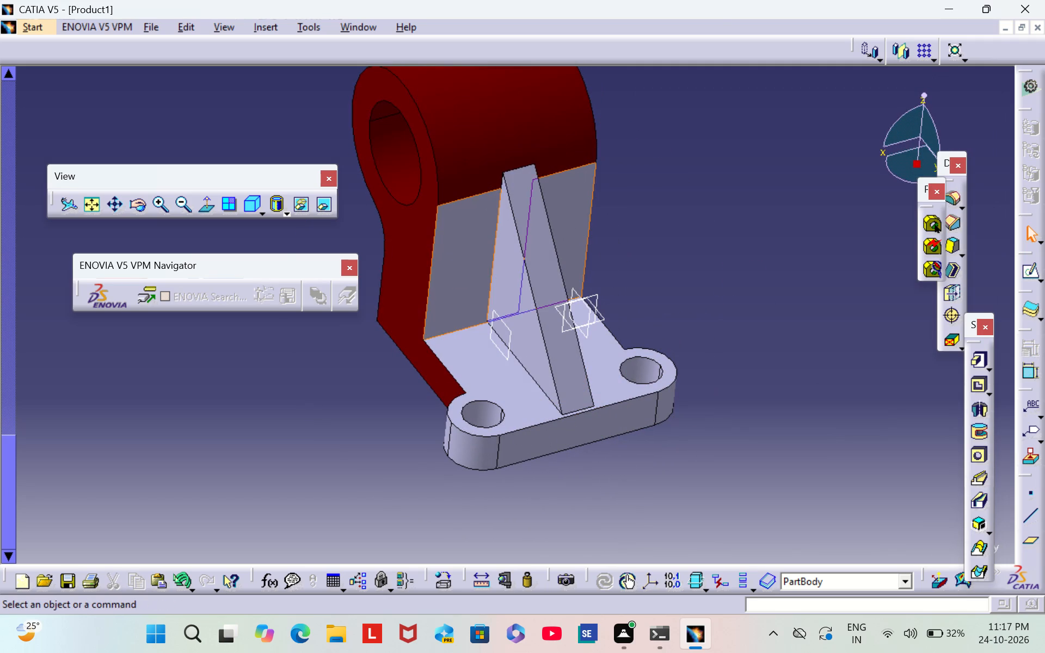
right_click(579, 232)
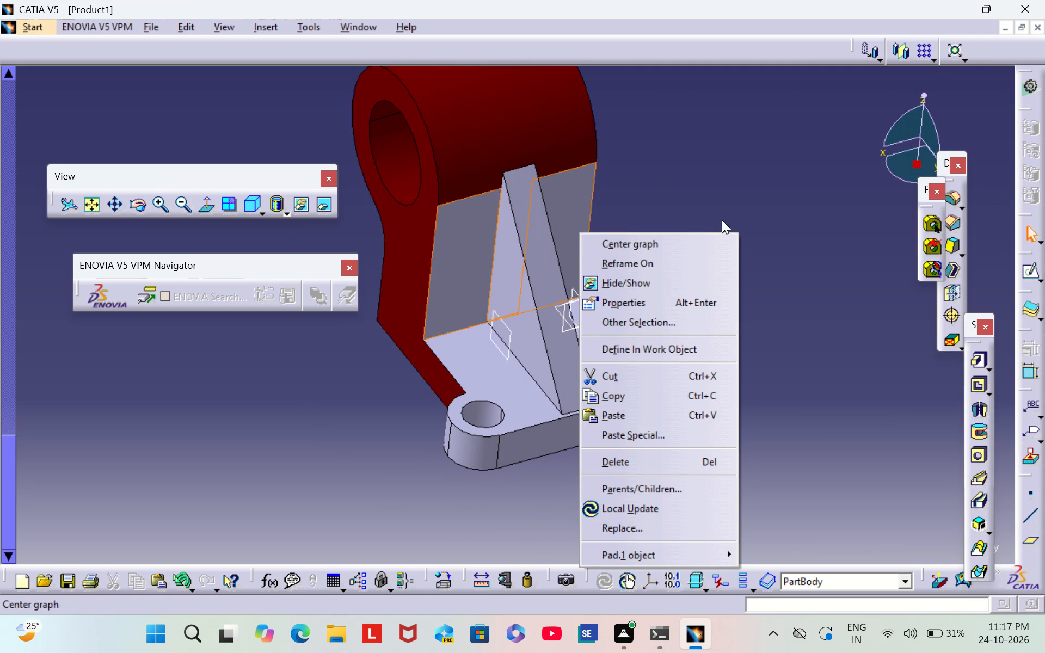
click(722, 220)
click(685, 188)
click(572, 220)
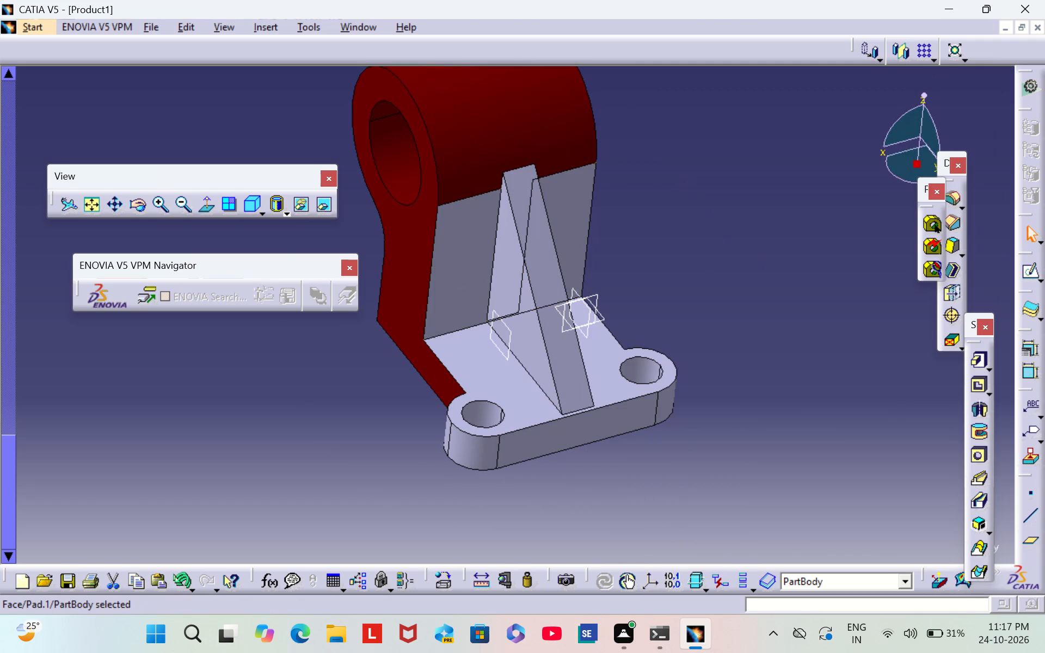
right_click(571, 220)
click(629, 290)
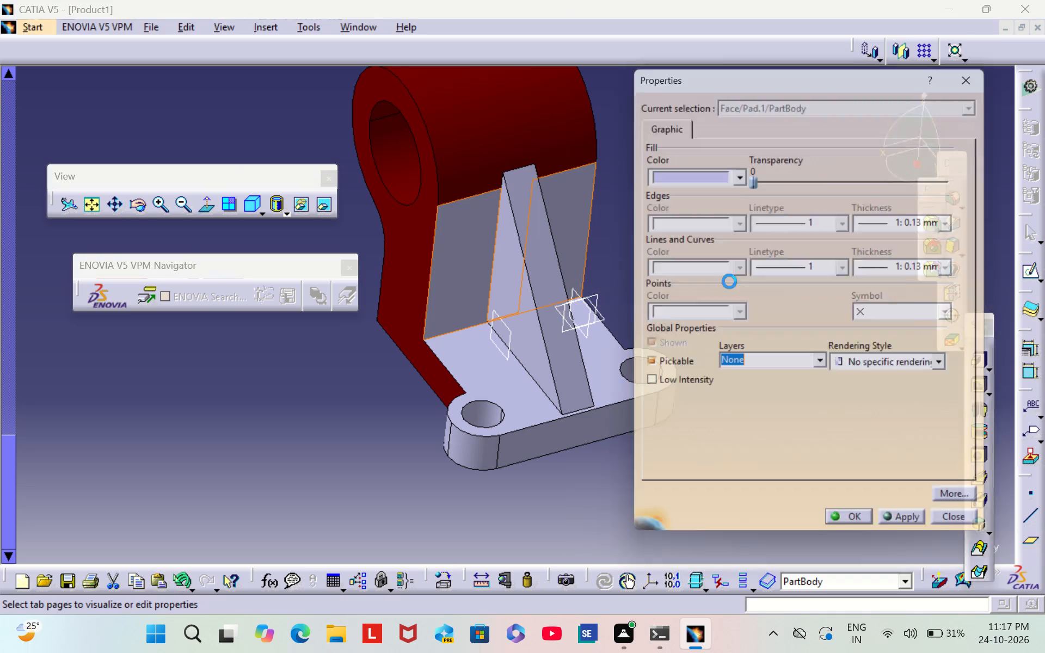
click(740, 181)
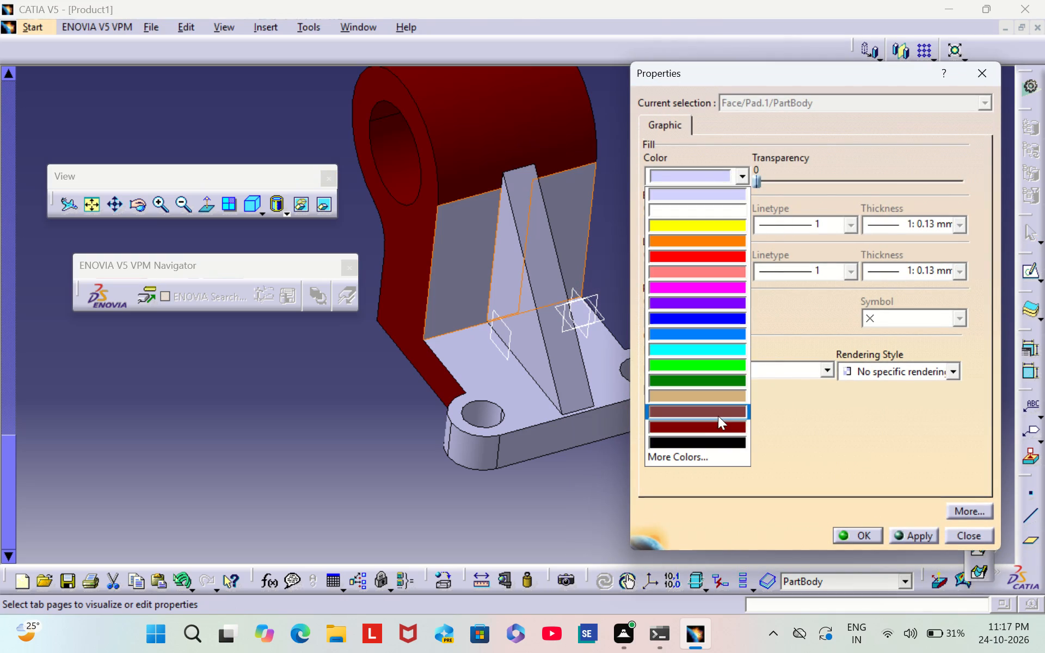
click(714, 429)
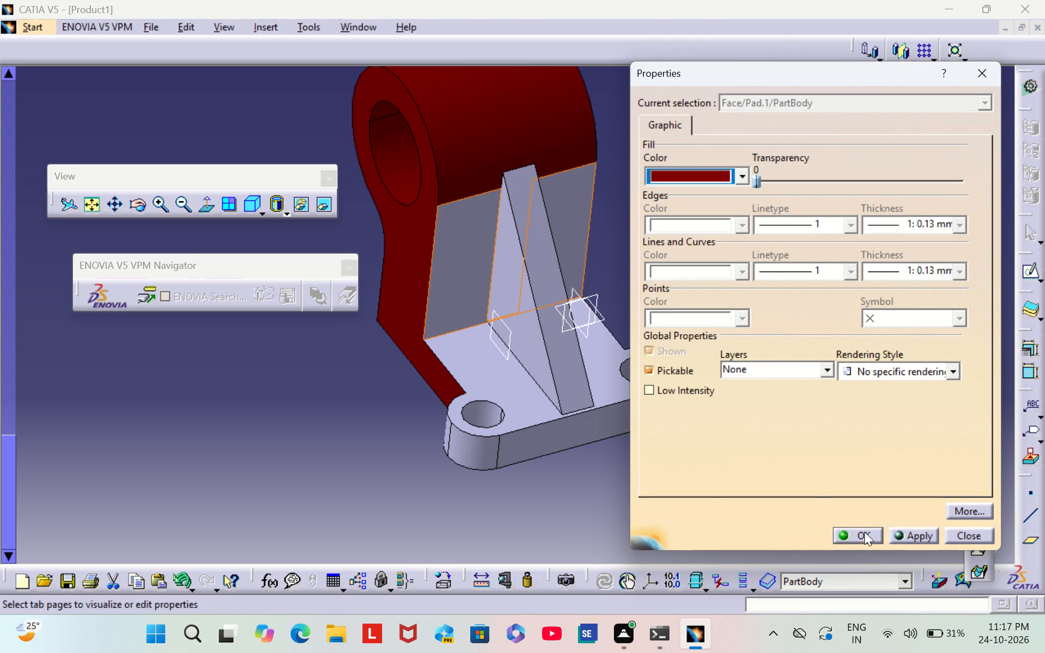
click(864, 531)
click(776, 327)
Set the fill colour of the base plate's upper face, around the rib and the two lug holes, to dark red.
middle_drag(776, 323, 626, 418)
right_drag(767, 325, 626, 418)
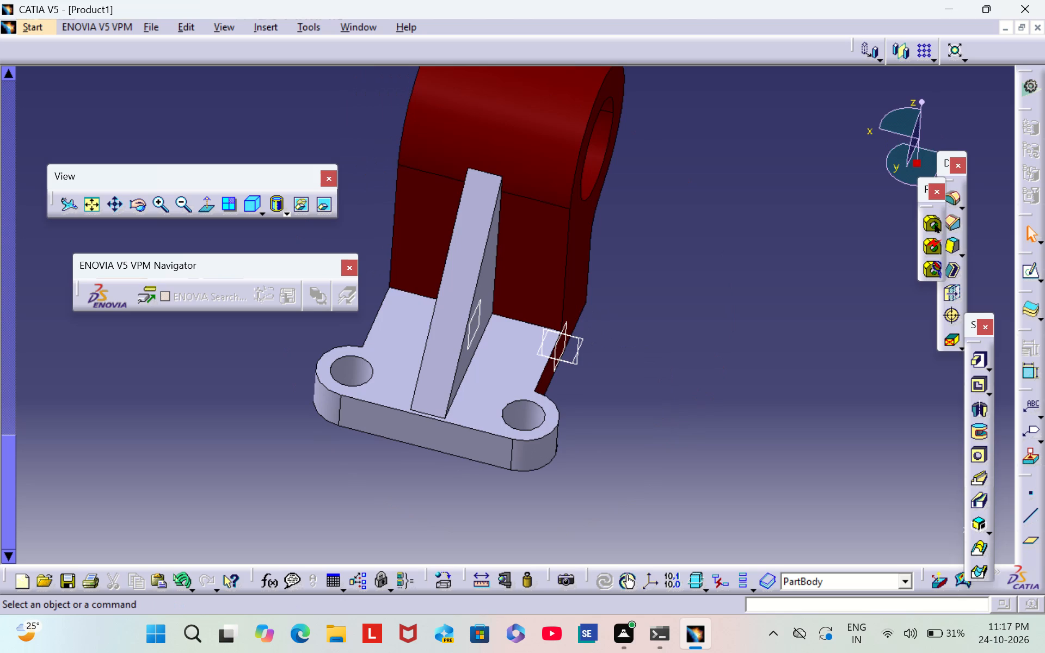
right_click(496, 360)
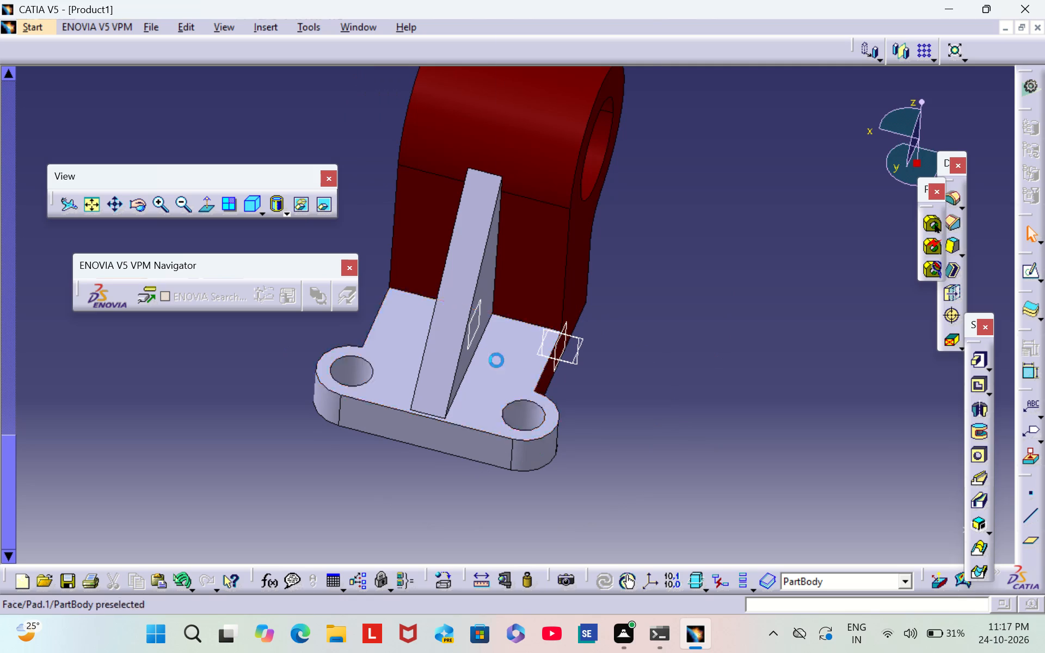
click(563, 93)
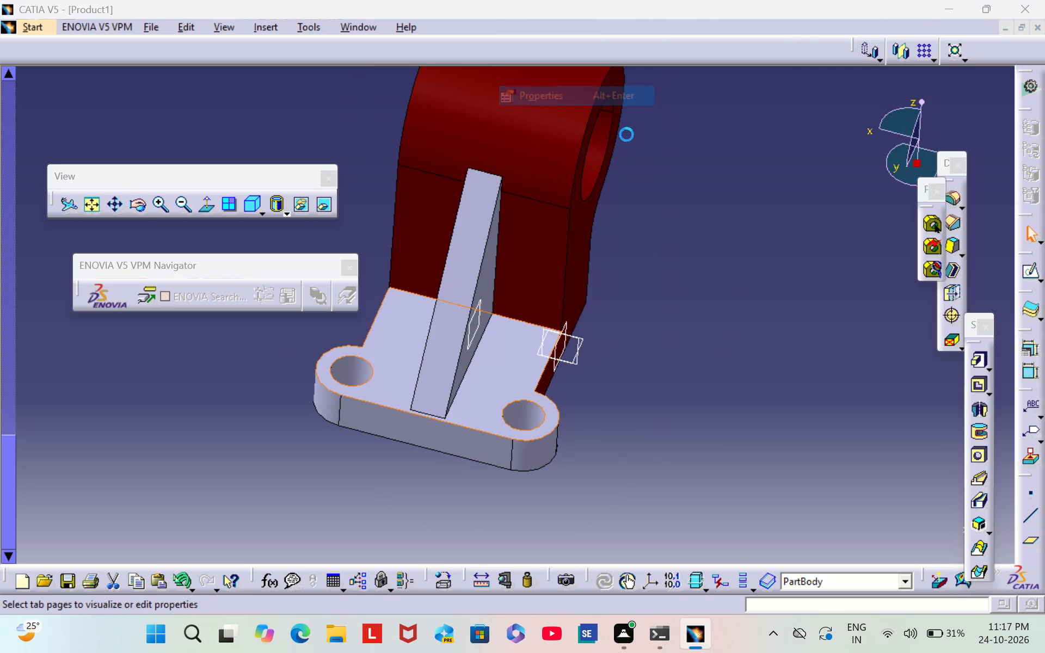
click(743, 174)
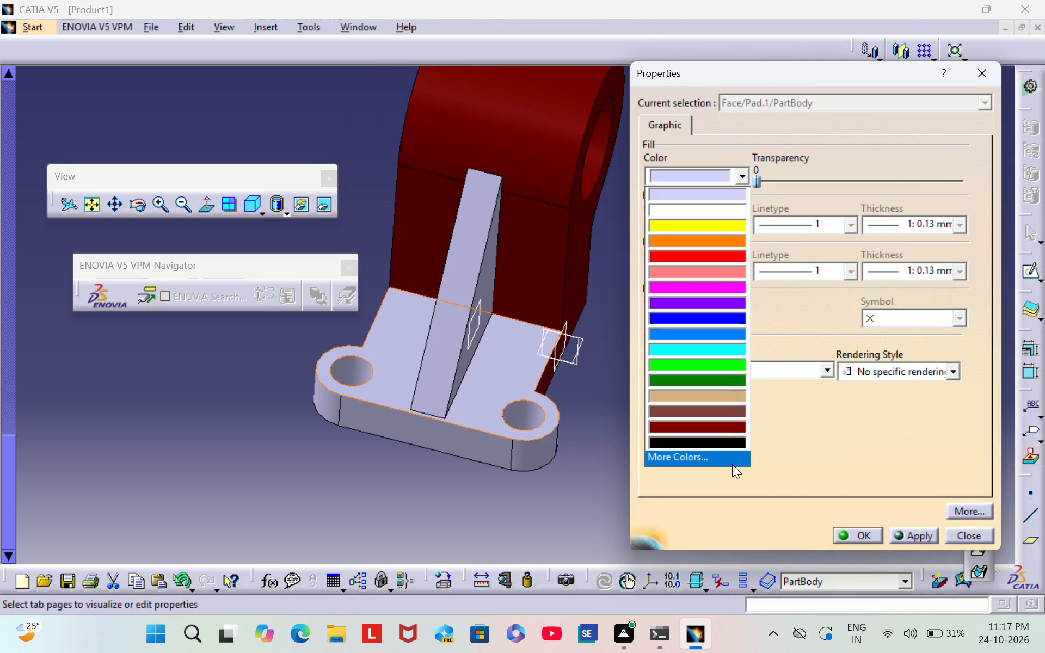
click(716, 434)
click(865, 536)
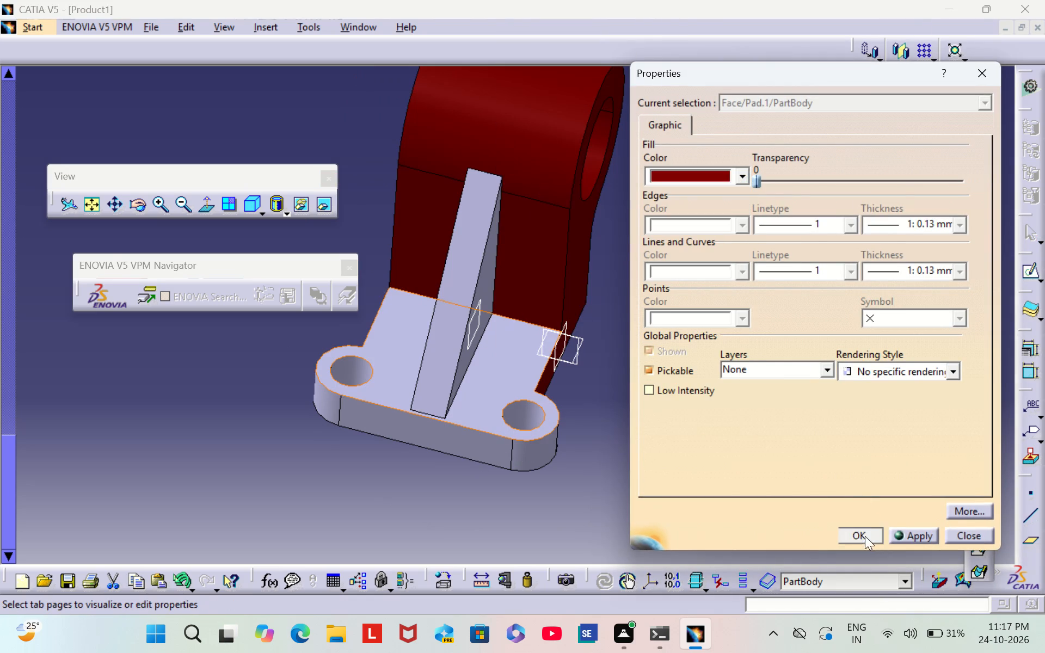
click(687, 325)
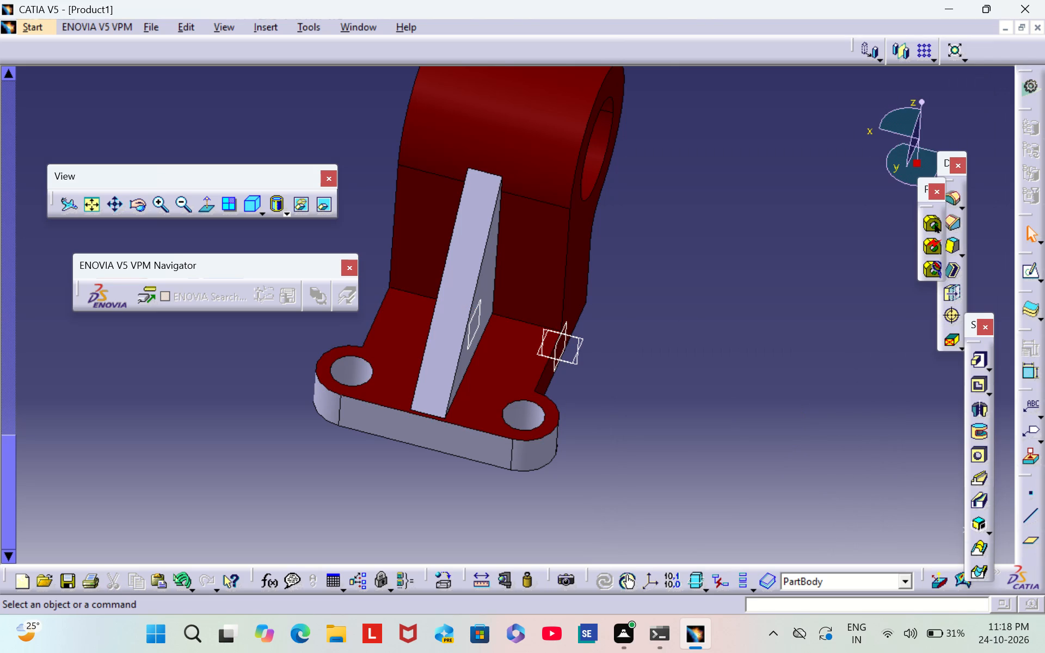
Set the fill colour of one triangular side face of the rib to dark red.
scroll(715, 323, down, 1)
middle_drag(715, 323, 620, 408)
right_drag(713, 323, 620, 408)
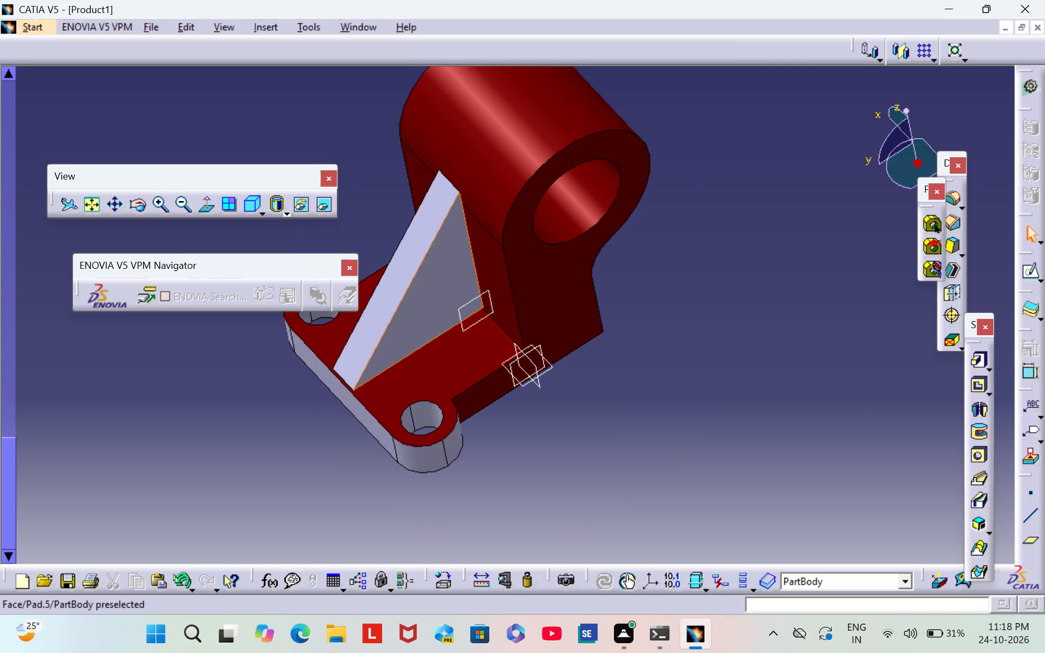
right_click(449, 285)
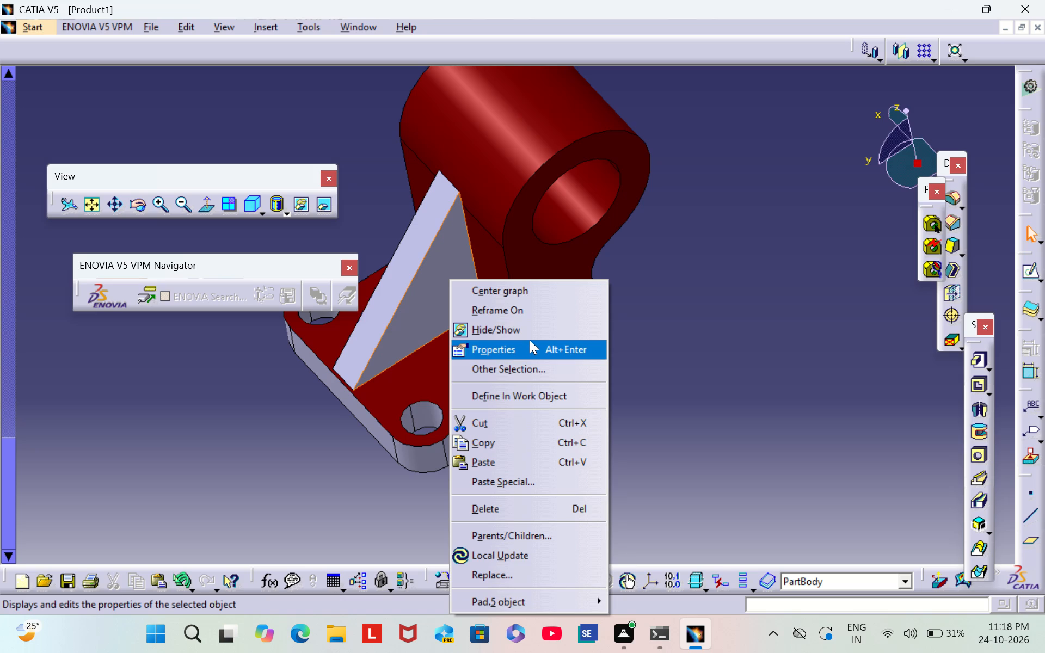
click(530, 340)
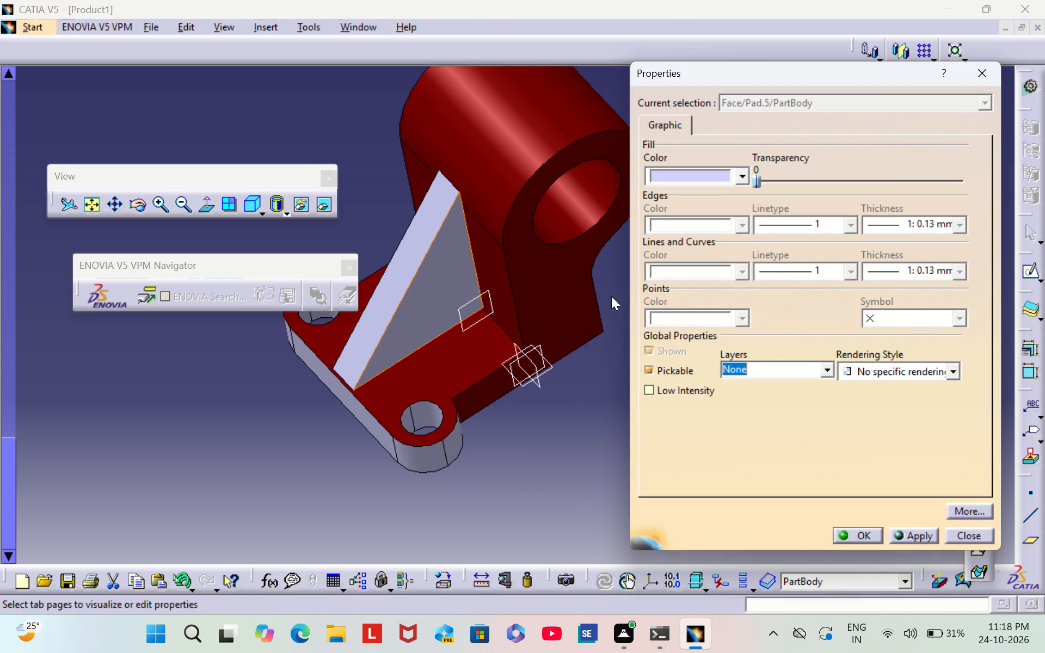
click(740, 176)
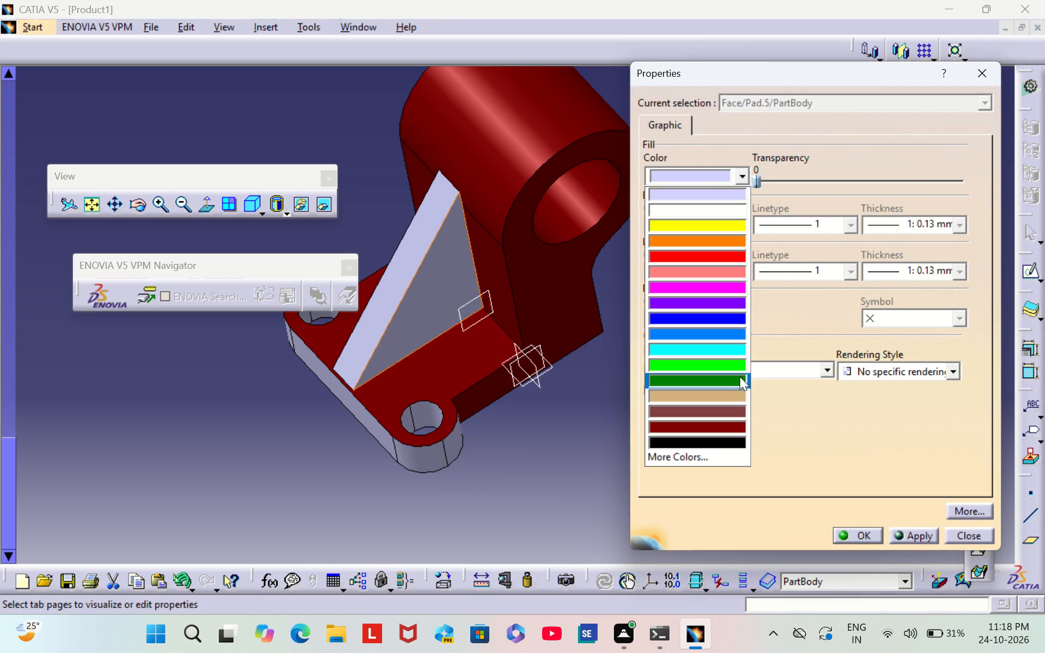
click(731, 418)
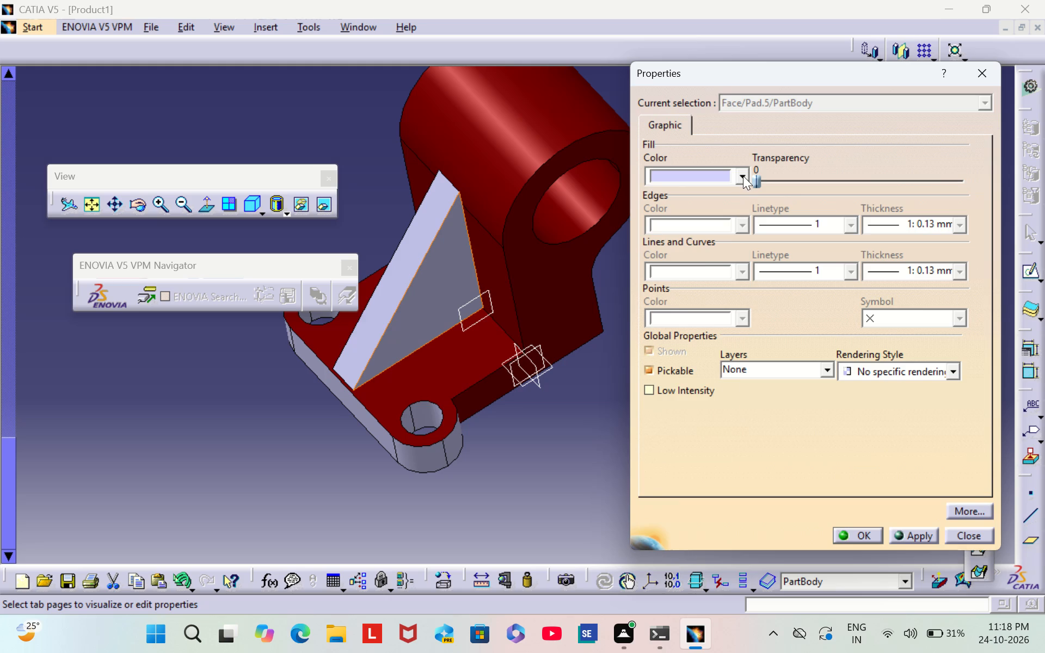
click(743, 176)
click(709, 424)
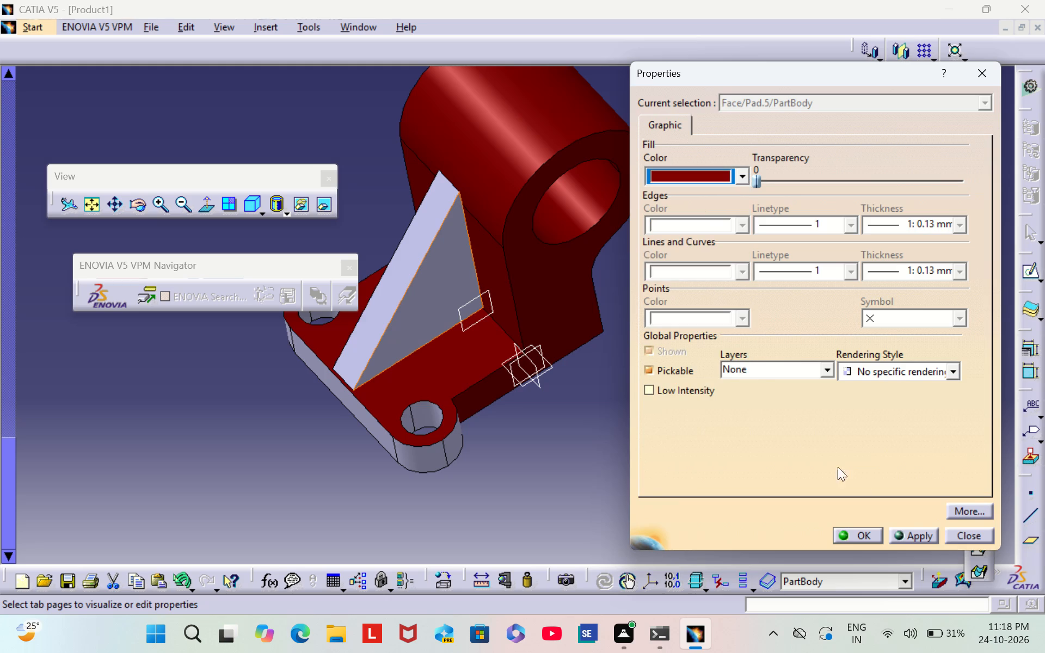
click(868, 535)
click(763, 306)
Set the fill colour of the rib's opposite triangular side face to dark red.
middle_drag(763, 283, 712, 347)
right_drag(759, 282, 712, 347)
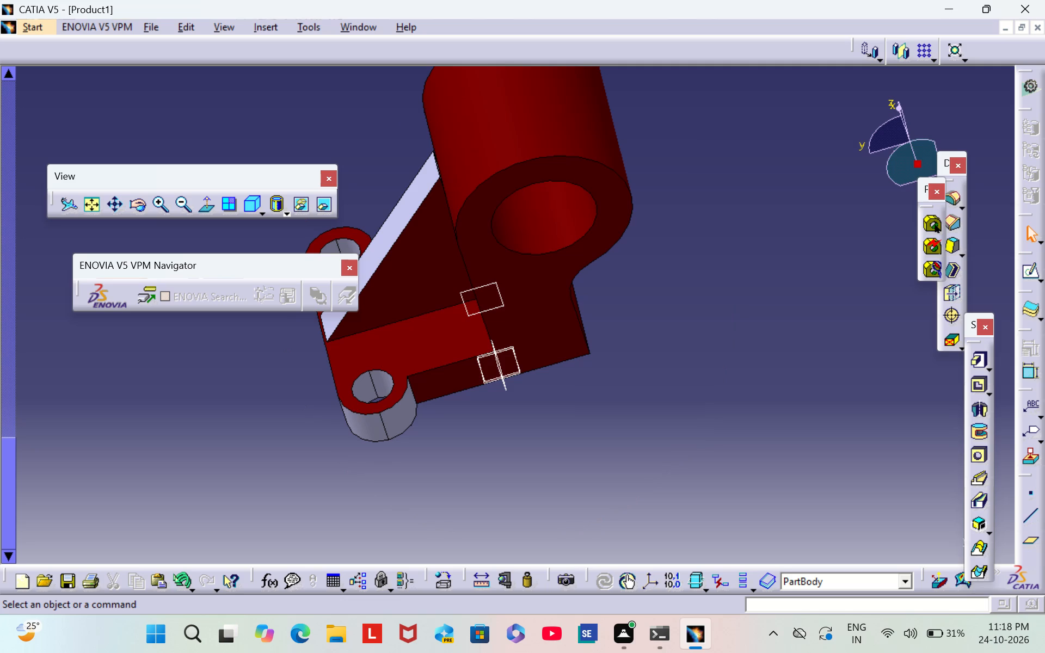
middle_drag(605, 371, 648, 513)
right_drag(616, 376, 648, 513)
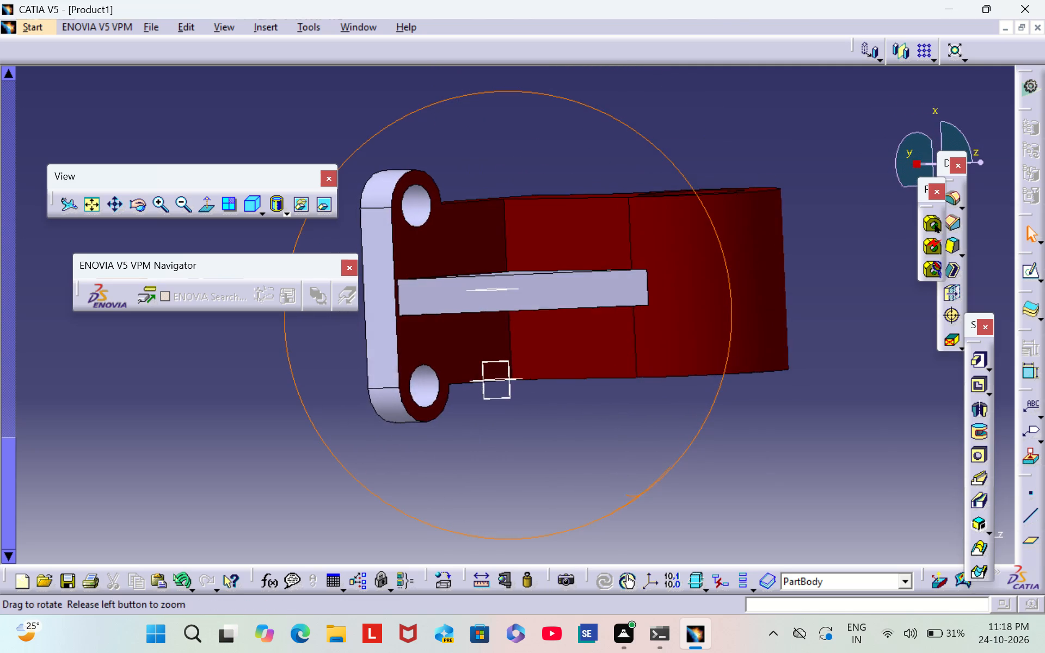
right_drag(648, 513, 648, 514)
middle_drag(648, 513, 648, 514)
scroll(646, 503, down, 1)
middle_drag(558, 155, 495, 251)
right_drag(557, 157, 495, 251)
click(481, 323)
right_click(481, 323)
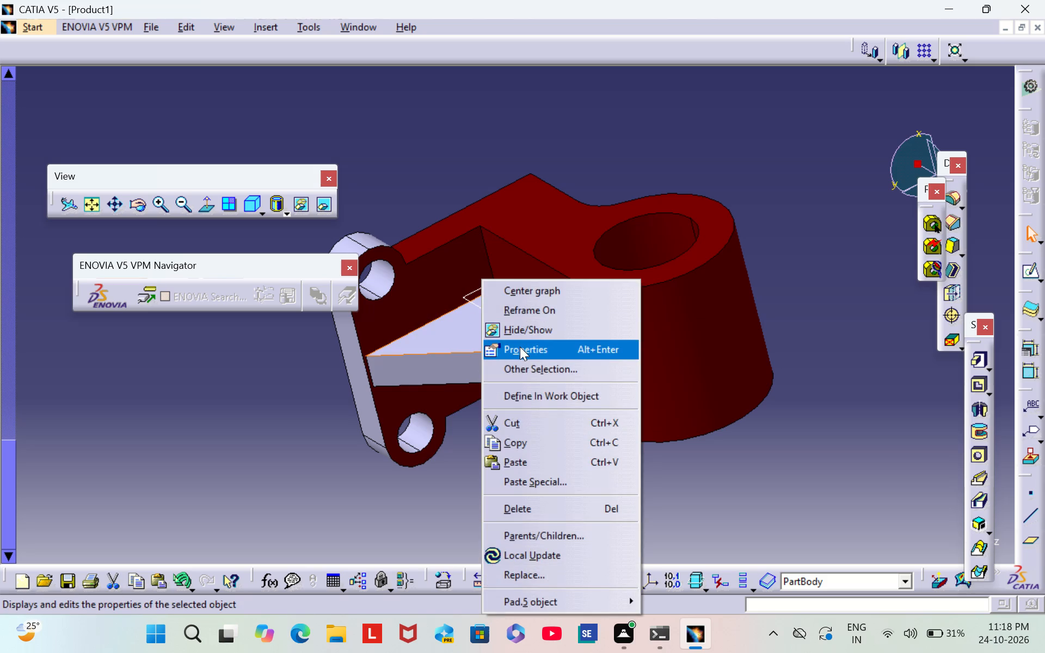
click(520, 347)
click(743, 175)
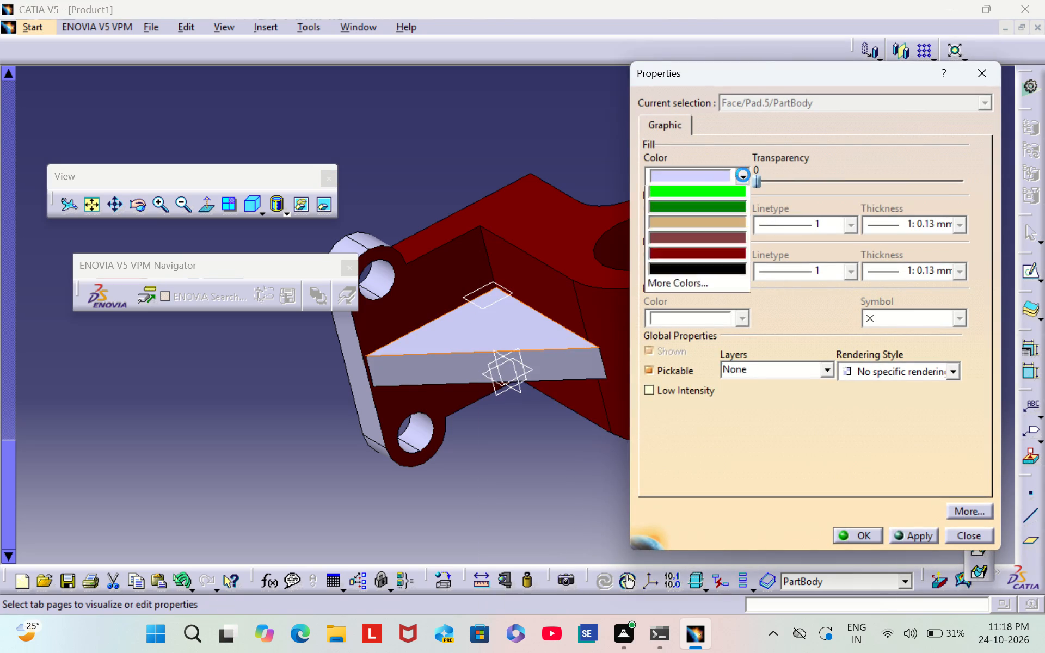
click(709, 428)
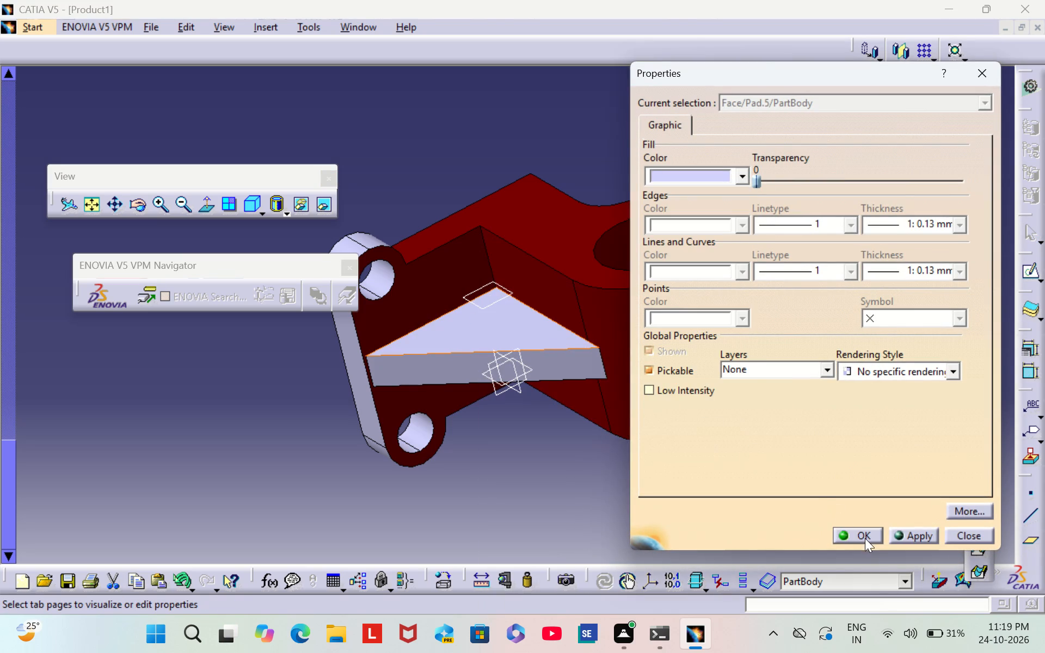
click(863, 538)
click(849, 359)
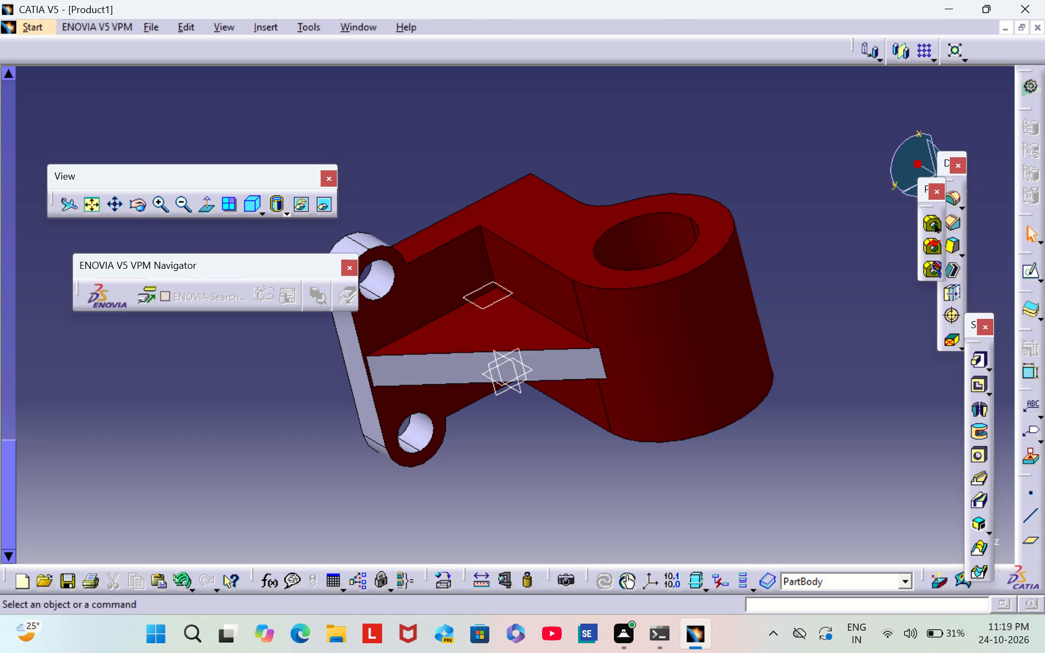
Set the fill colour of the rib's narrow sloping face to dark red.
right_click(571, 365)
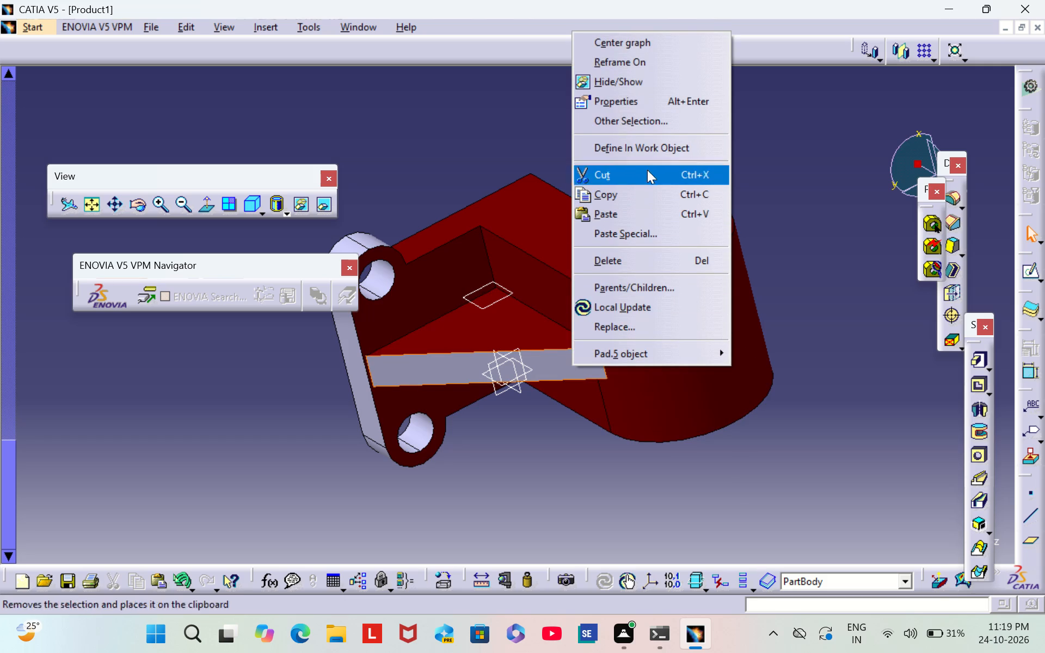
right_click(640, 108)
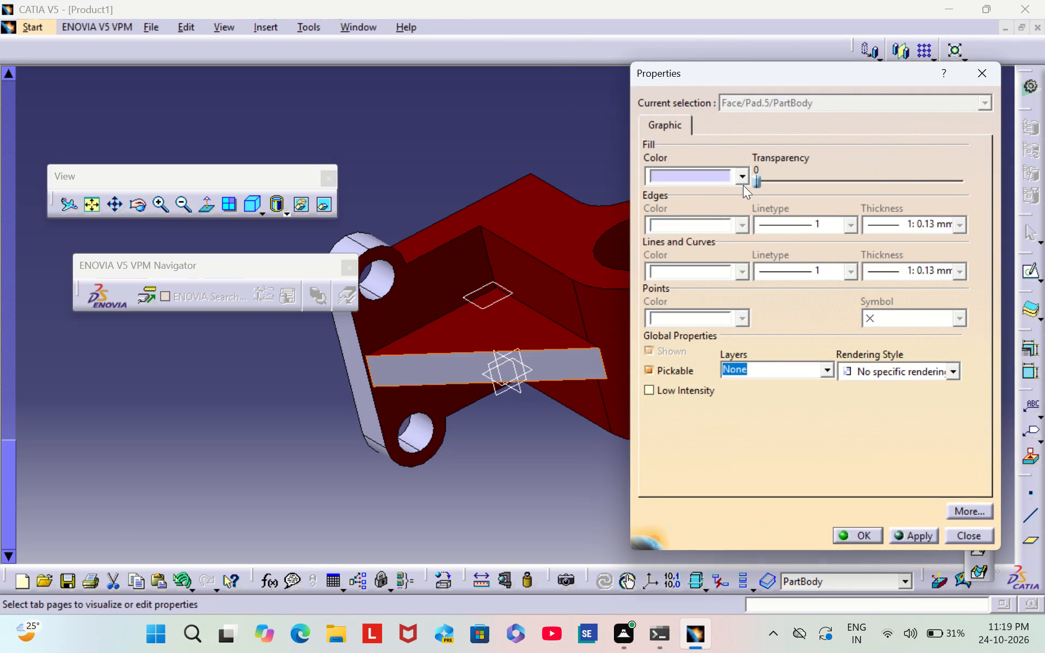
click(741, 178)
click(722, 429)
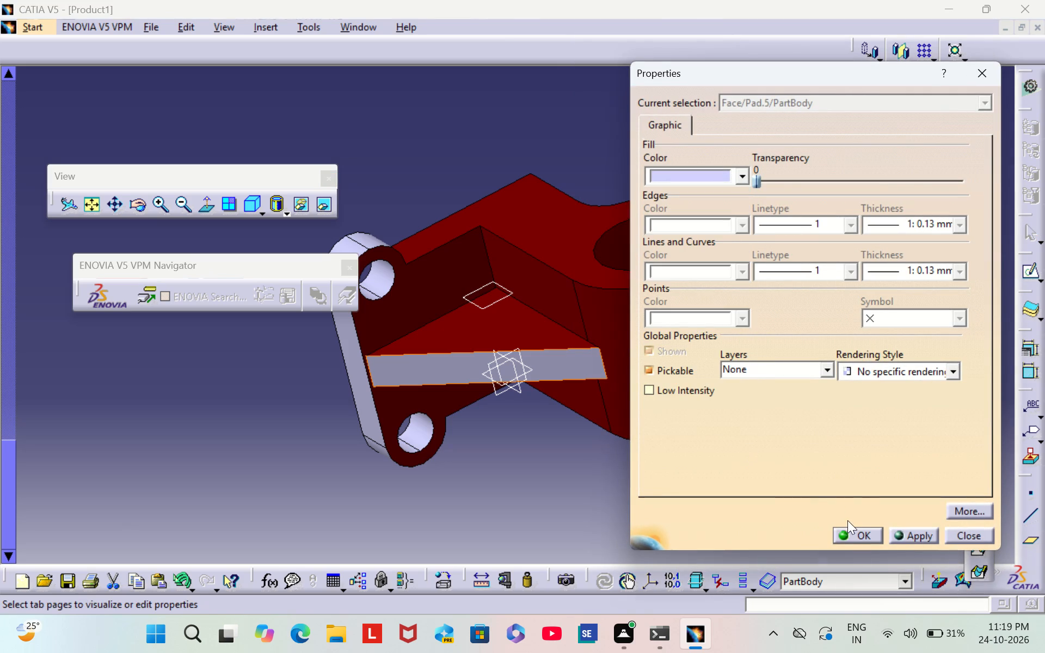
click(853, 535)
click(839, 301)
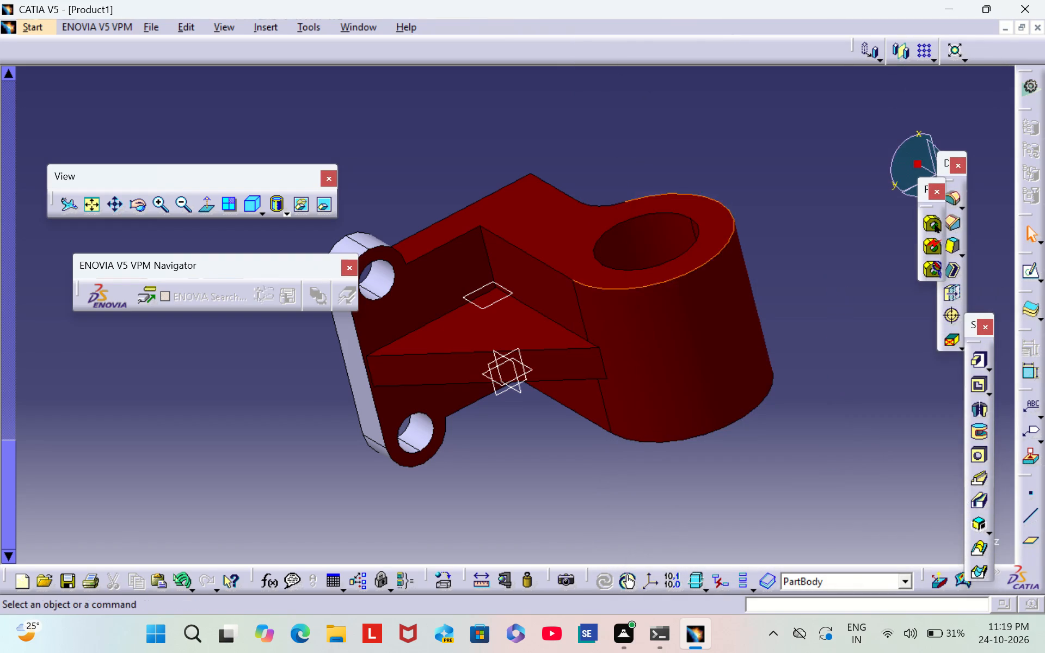
Set the fill colour of the base plate's flat underside, including the lugs, to dark red.
middle_drag(452, 198, 543, 235)
scroll(452, 198, down, 1)
right_drag(452, 198, 543, 235)
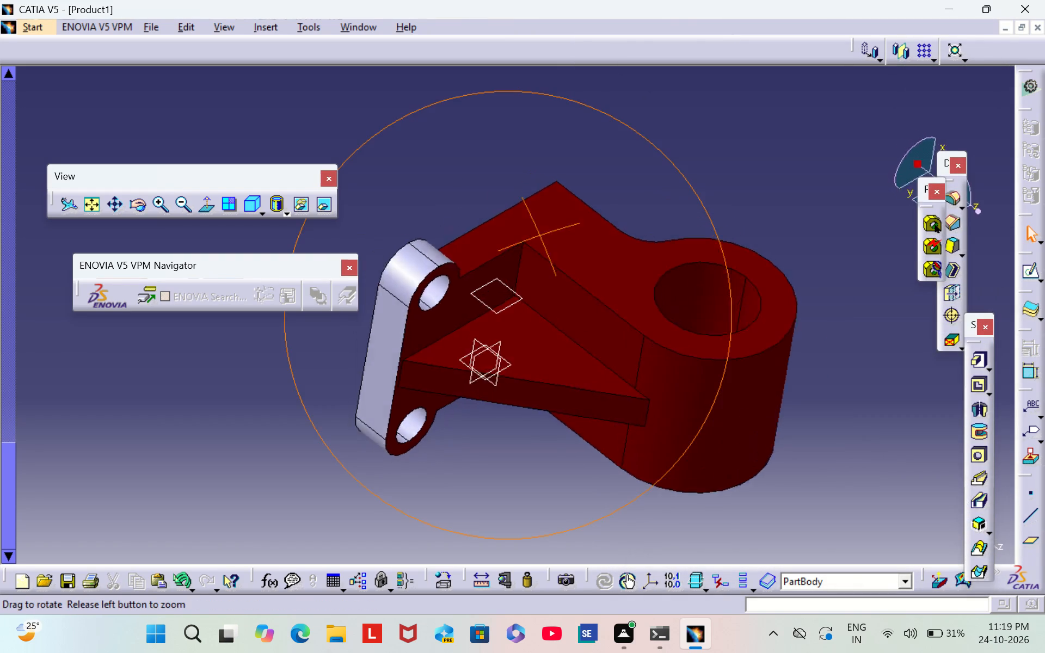
right_drag(543, 235, 616, 241)
middle_drag(543, 235, 681, 201)
middle_drag(475, 176, 475, 183)
right_drag(475, 182, 475, 183)
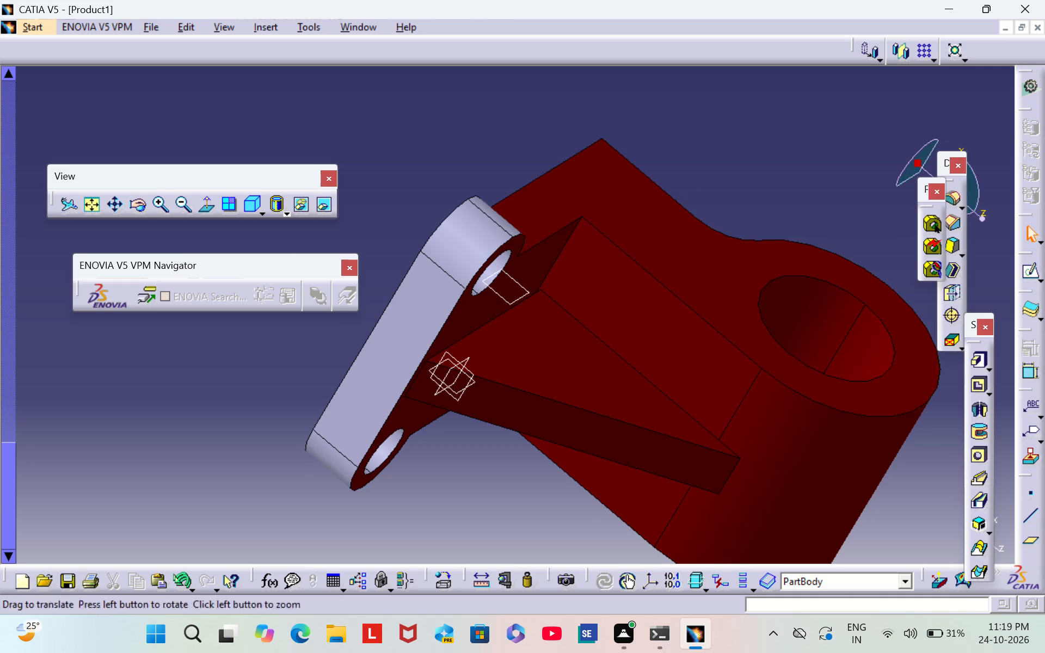
right_drag(475, 183, 618, 392)
middle_drag(475, 183, 731, 373)
middle_drag(659, 238, 440, 379)
scroll(657, 238, down, 1)
right_drag(596, 276, 440, 379)
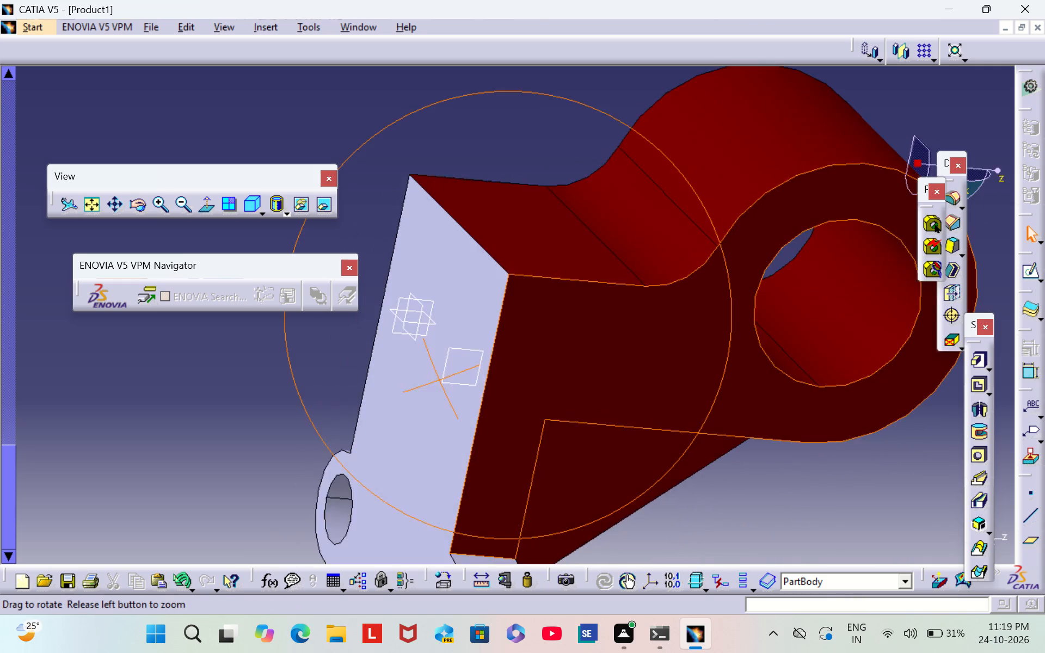
right_drag(440, 379, 607, 384)
middle_drag(440, 379, 607, 384)
right_click(487, 328)
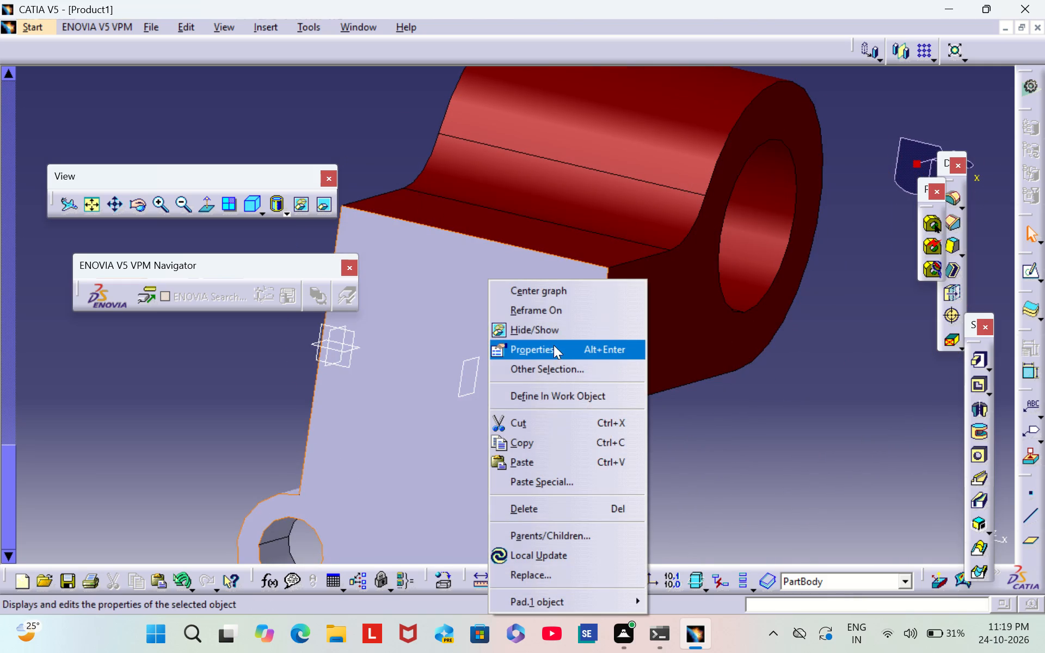
click(554, 345)
click(740, 176)
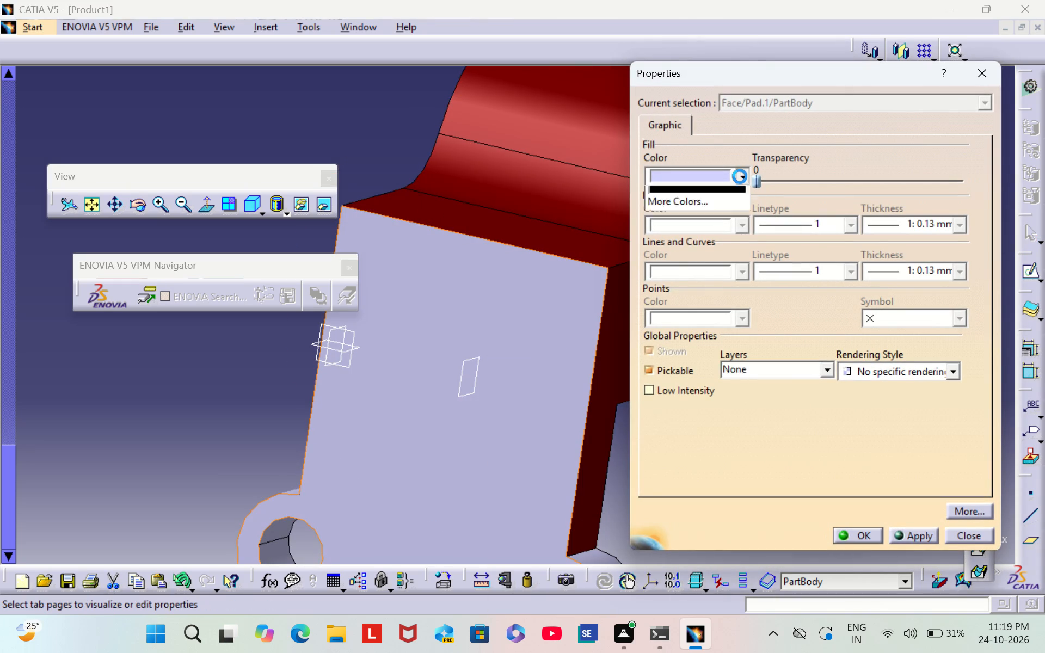
click(708, 429)
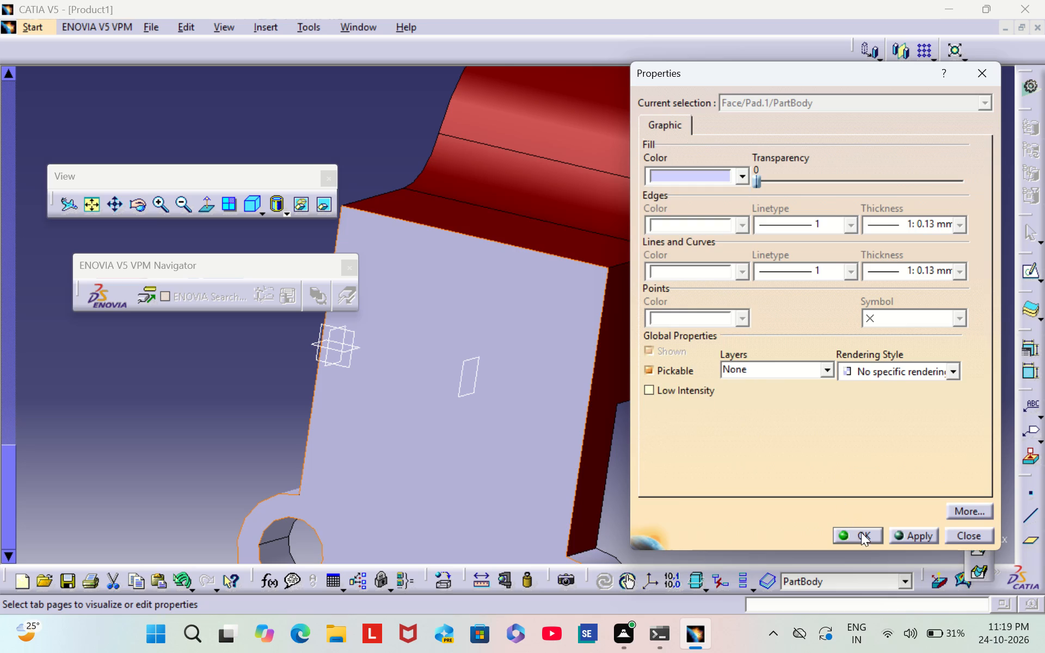
click(864, 536)
click(838, 438)
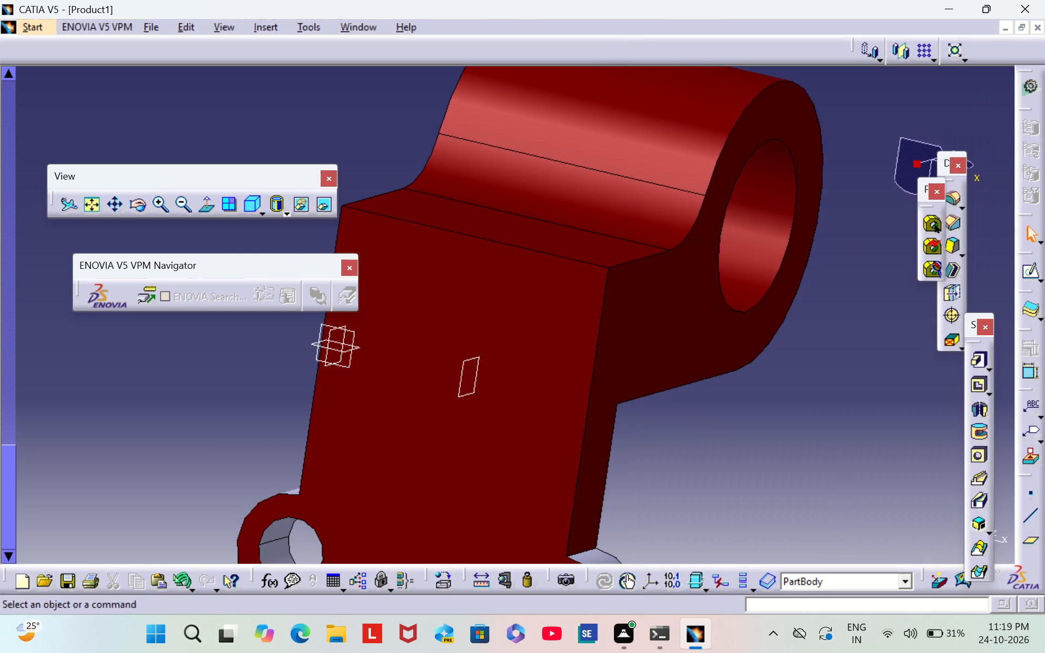
Set the fill colour of one lug's outer rounded face to dark red.
middle_drag(835, 431, 614, 393)
right_drag(831, 430, 613, 393)
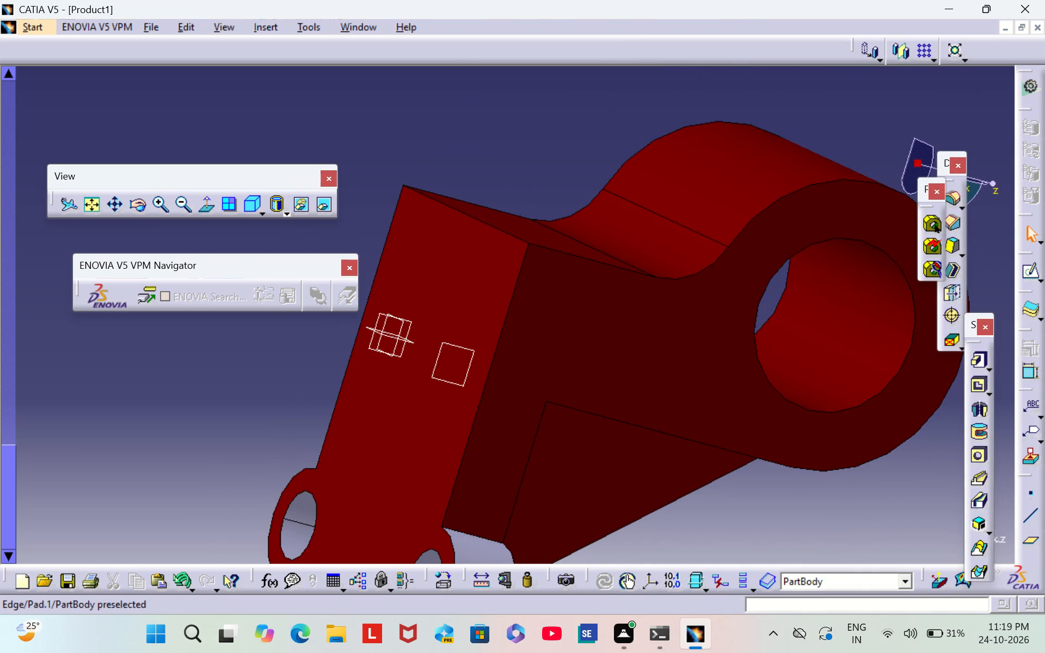
triple_click(184, 206)
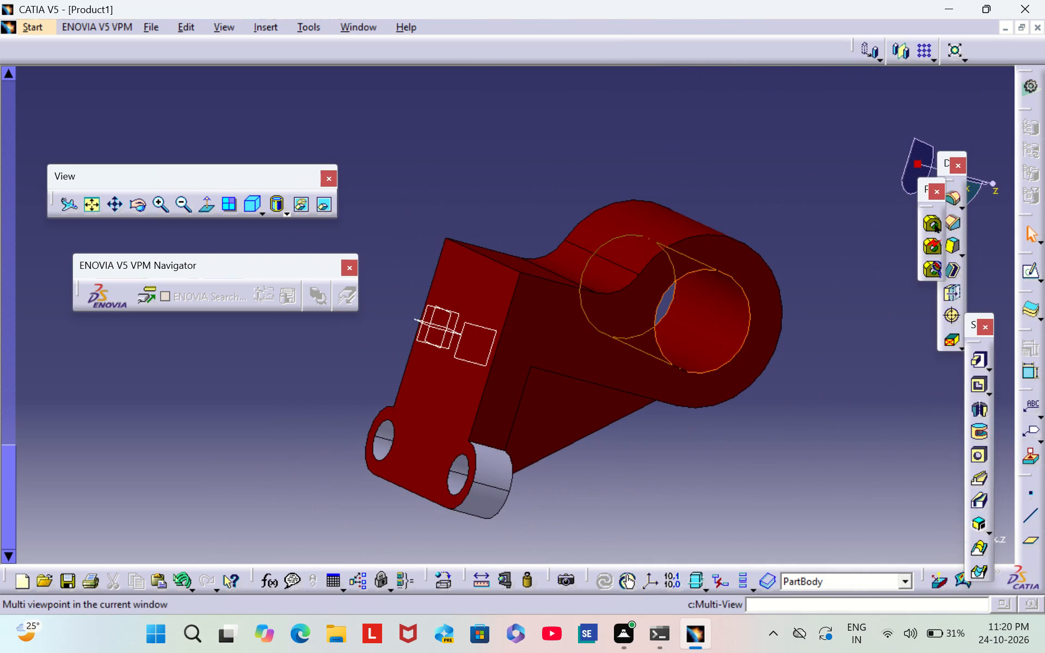
middle_drag(793, 262, 600, 268)
scroll(794, 262, down, 1)
right_drag(796, 261, 600, 268)
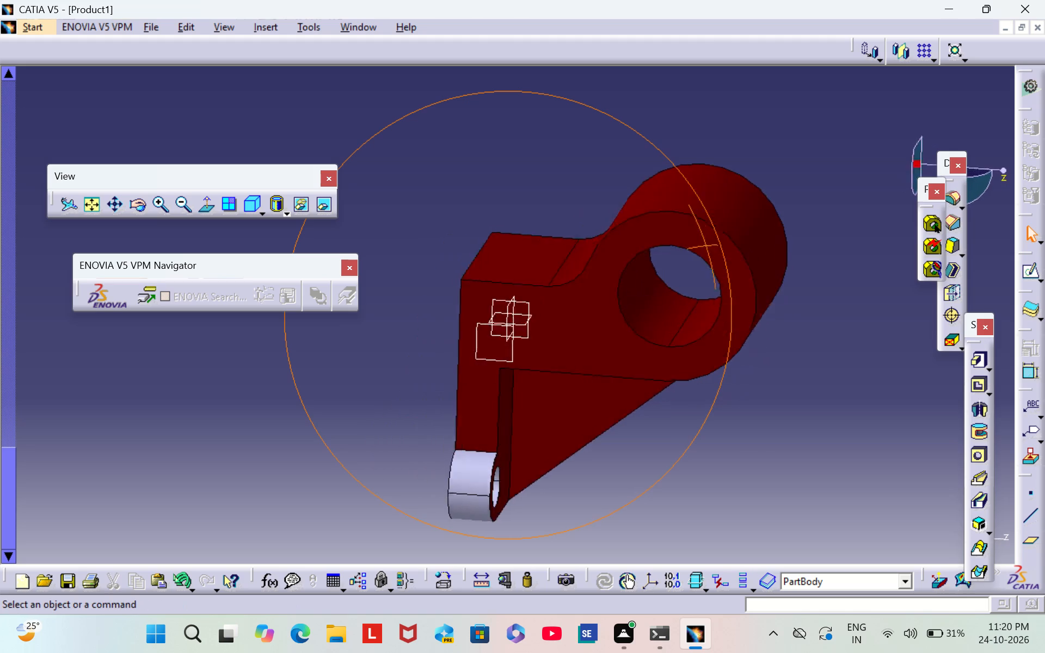
right_drag(600, 268, 337, 300)
middle_drag(600, 268, 337, 300)
middle_drag(673, 267, 546, 345)
right_drag(672, 267, 546, 345)
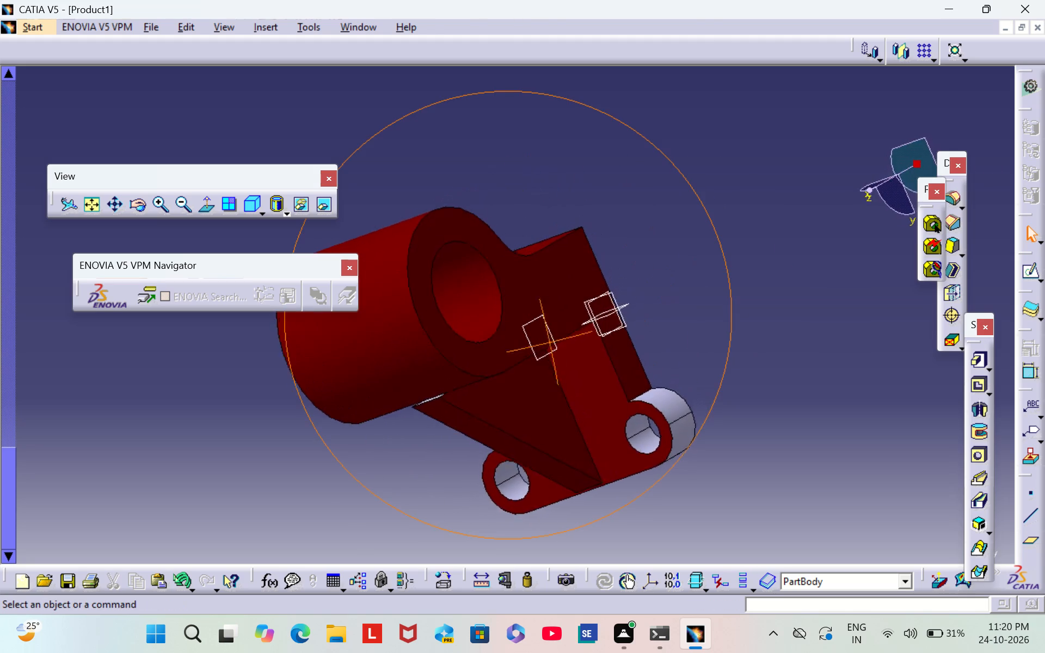
middle_drag(546, 345, 503, 373)
right_drag(546, 345, 503, 373)
right_click(638, 410)
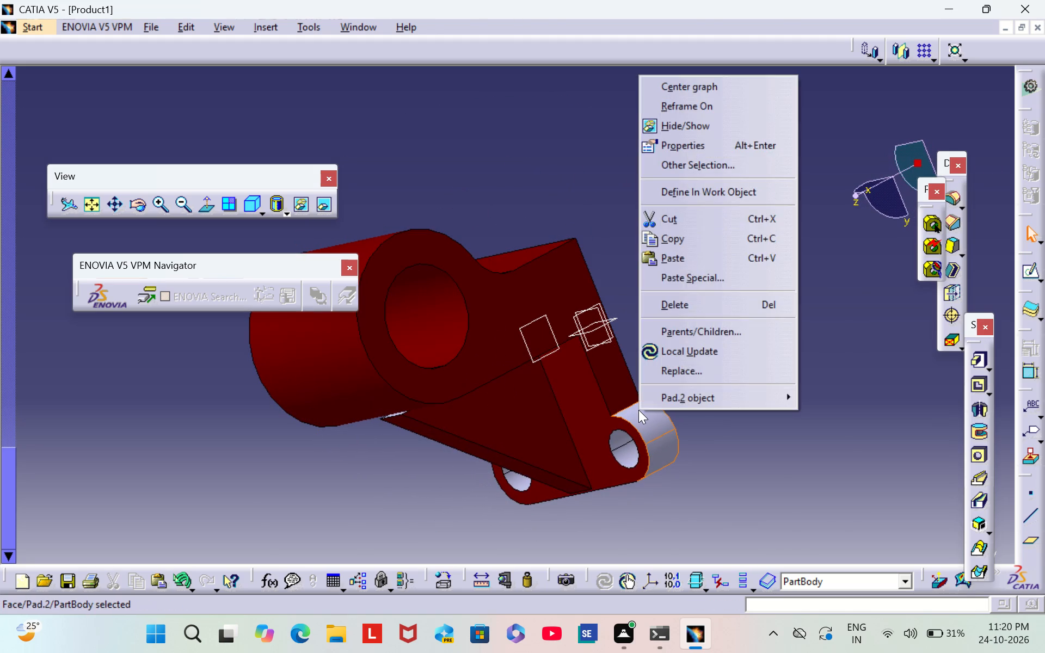
click(672, 144)
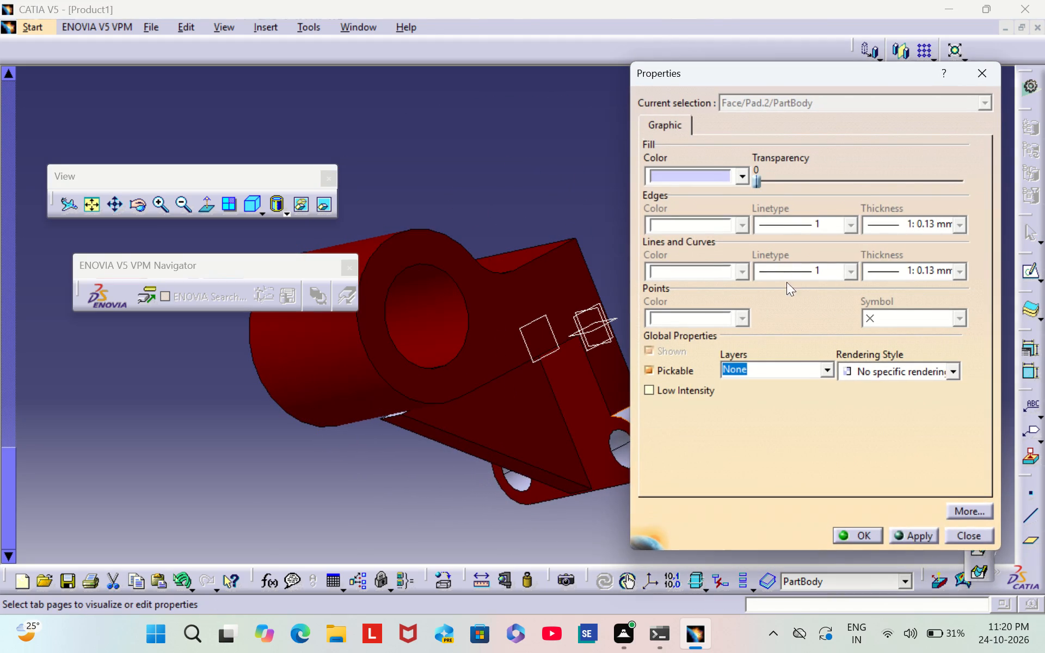
click(744, 176)
click(700, 426)
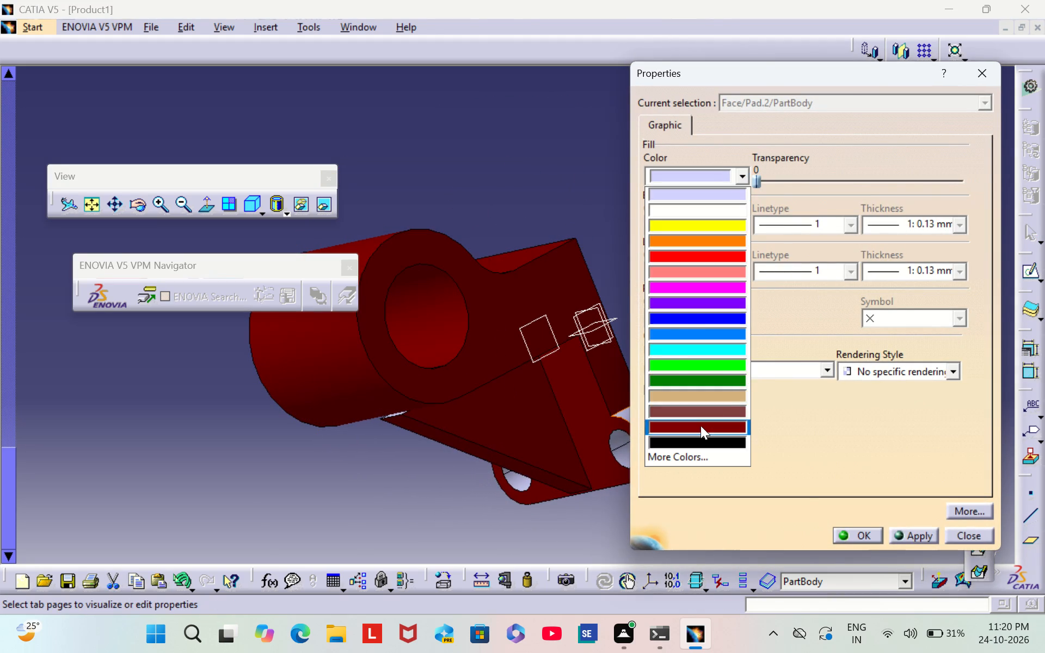
click(862, 533)
click(827, 341)
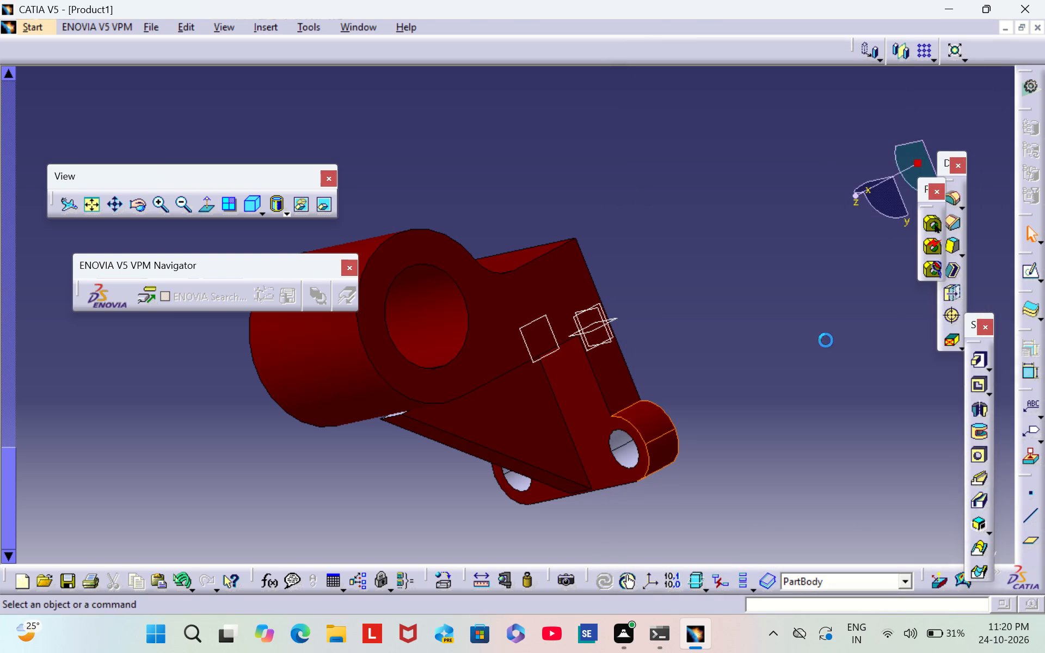
Set the fill colour of the opposite lug's outer rounded face to dark red.
middle_drag(742, 338, 383, 475)
right_drag(737, 340, 383, 475)
middle_drag(669, 375, 521, 412)
right_drag(631, 392, 521, 412)
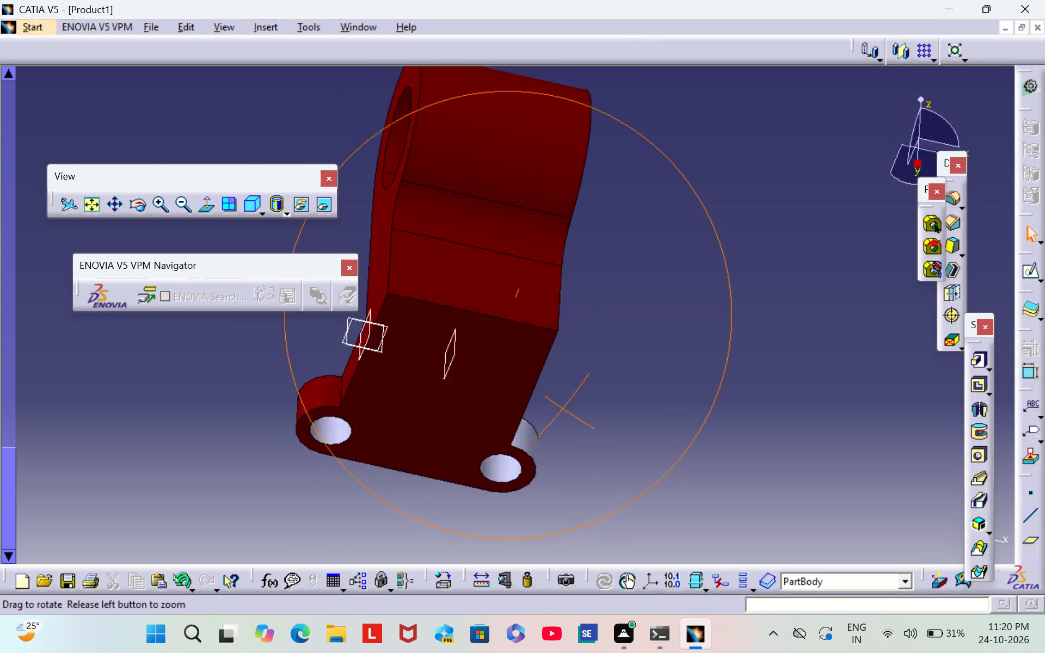
right_drag(521, 412, 384, 418)
middle_drag(521, 412, 384, 418)
scroll(454, 399, down, 1)
middle_drag(696, 330, 557, 283)
right_drag(692, 328, 557, 283)
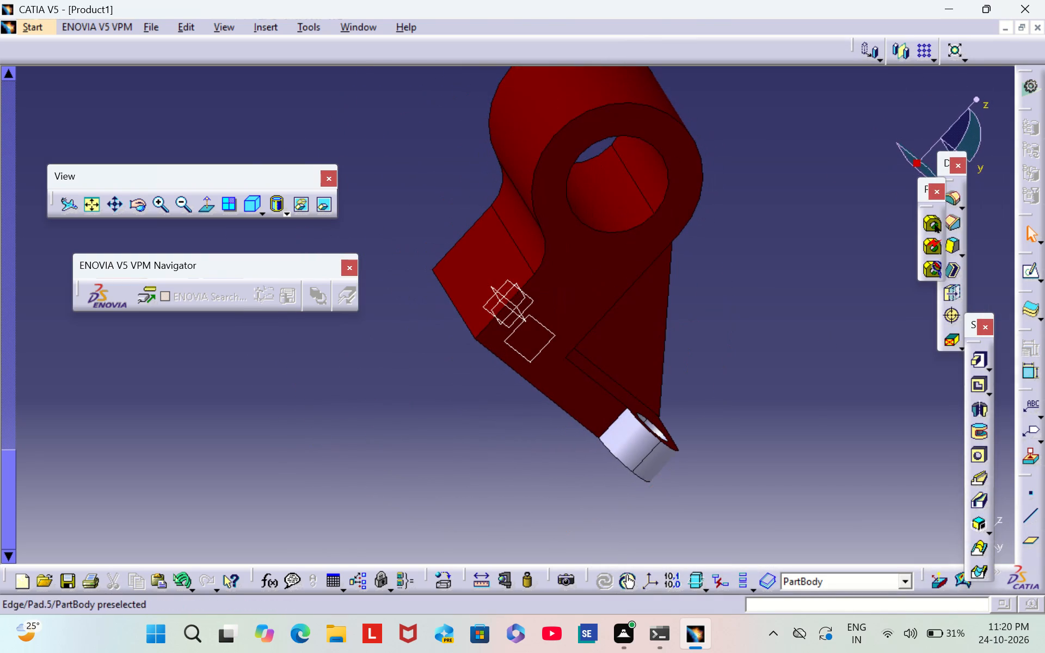
right_click(626, 444)
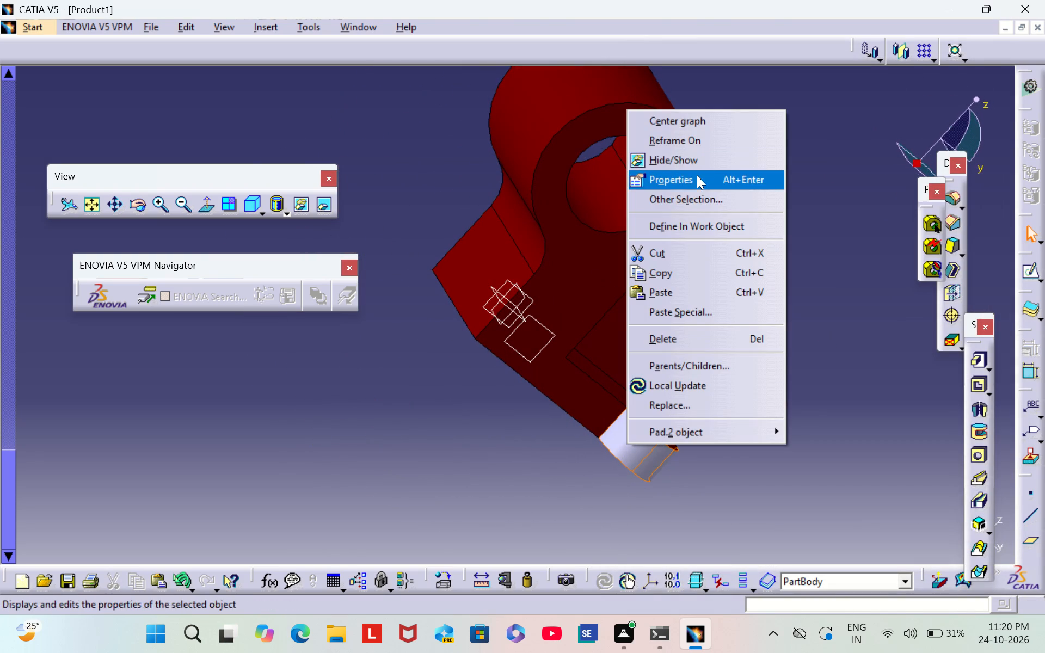
click(697, 175)
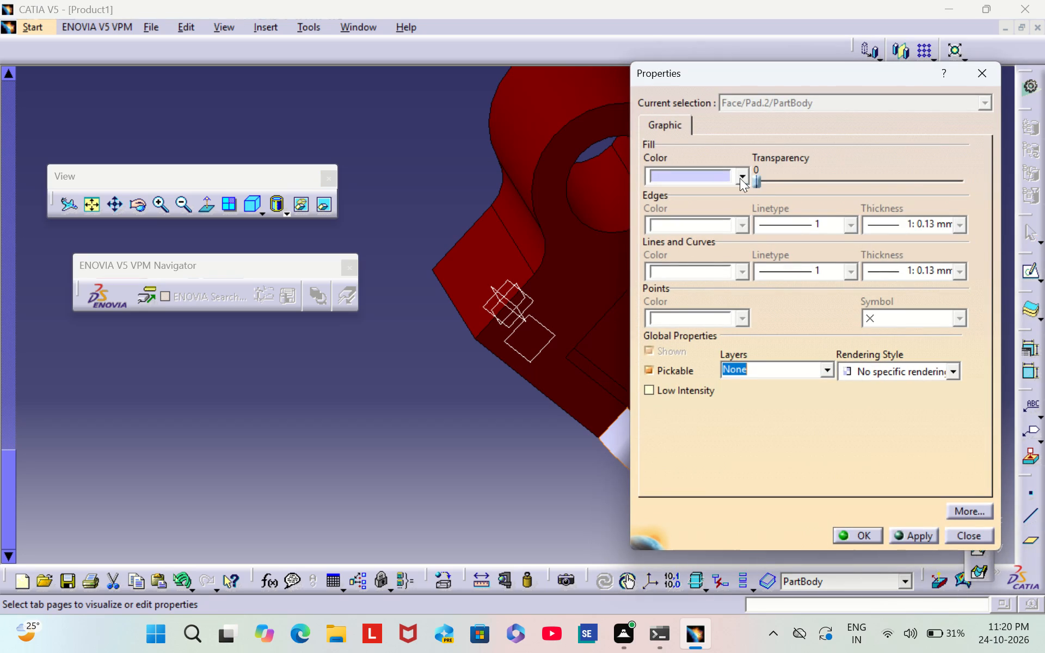
click(740, 178)
click(705, 427)
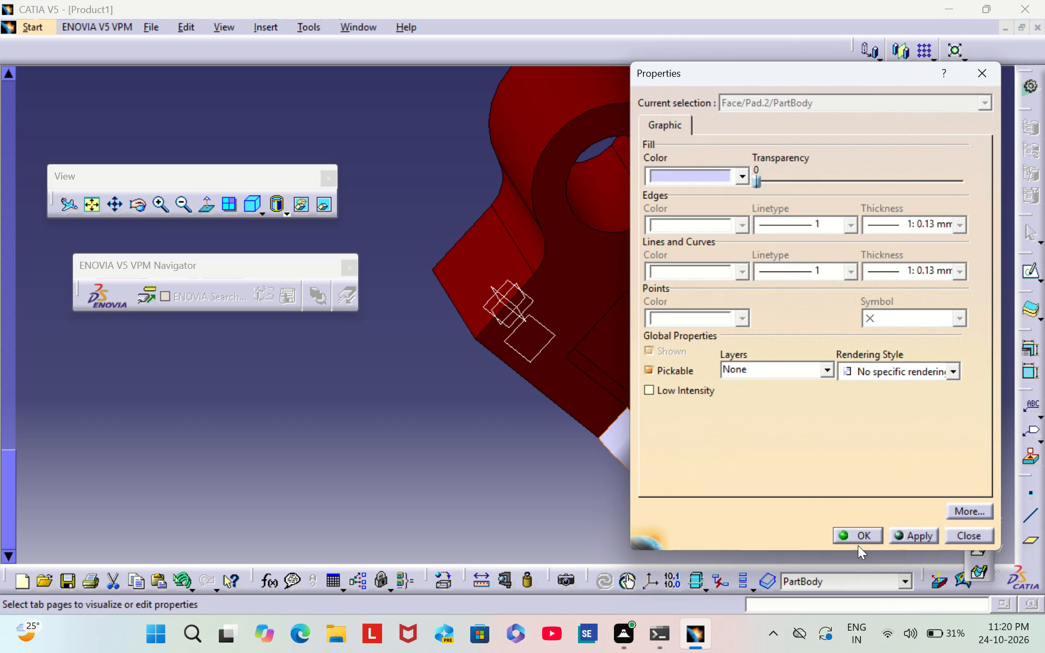
click(862, 527)
click(854, 364)
Set the fill colour of the base plate's narrow end face between the two lugs to dark red.
middle_drag(808, 316, 466, 411)
right_drag(791, 323, 466, 411)
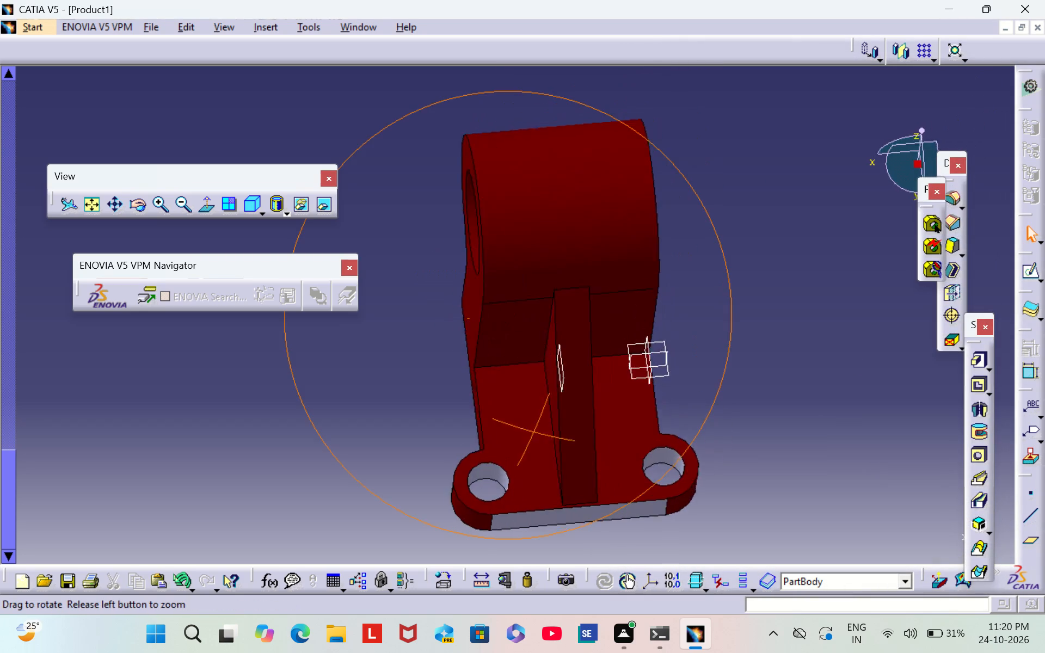
right_drag(466, 411, 459, 411)
middle_drag(466, 411, 459, 411)
middle_drag(710, 432, 710, 429)
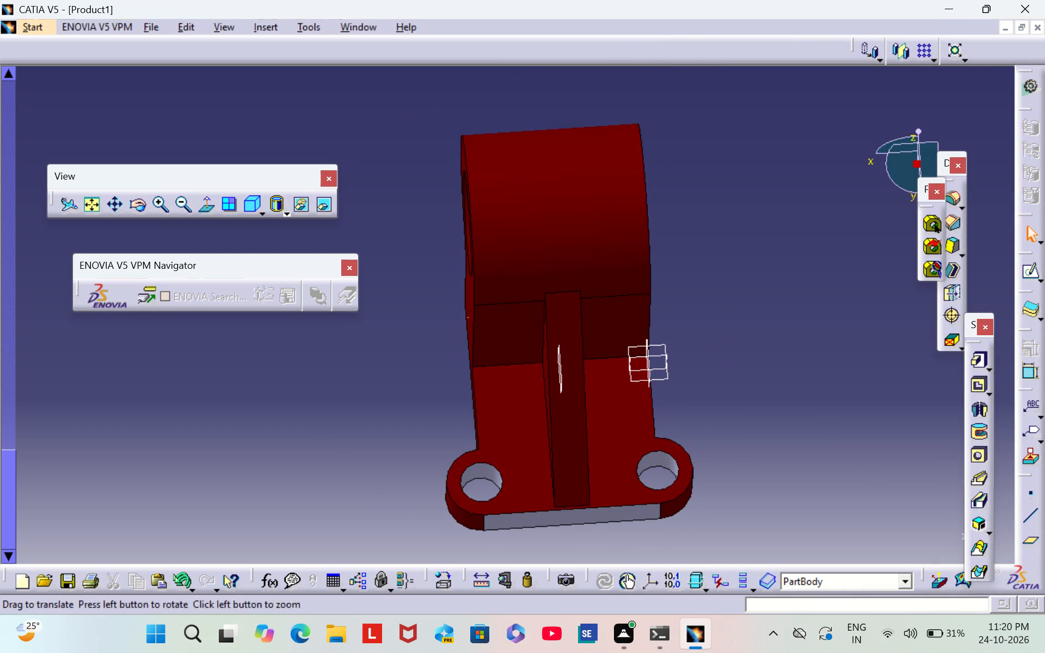
middle_drag(710, 429, 655, 313)
right_drag(701, 417, 655, 313)
right_click(587, 422)
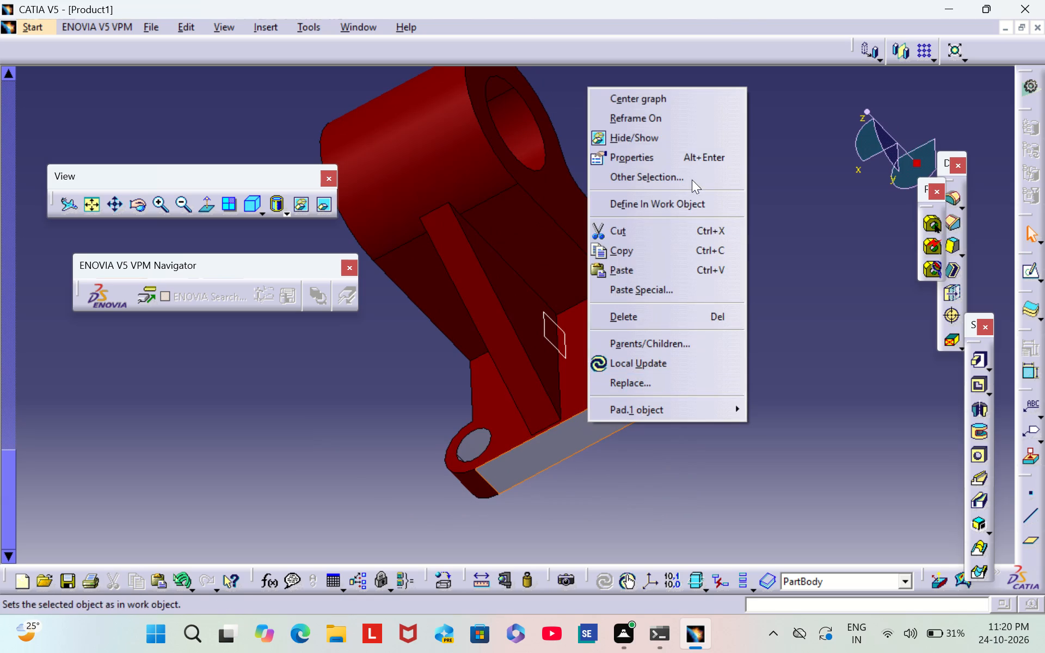
right_click(687, 153)
click(742, 180)
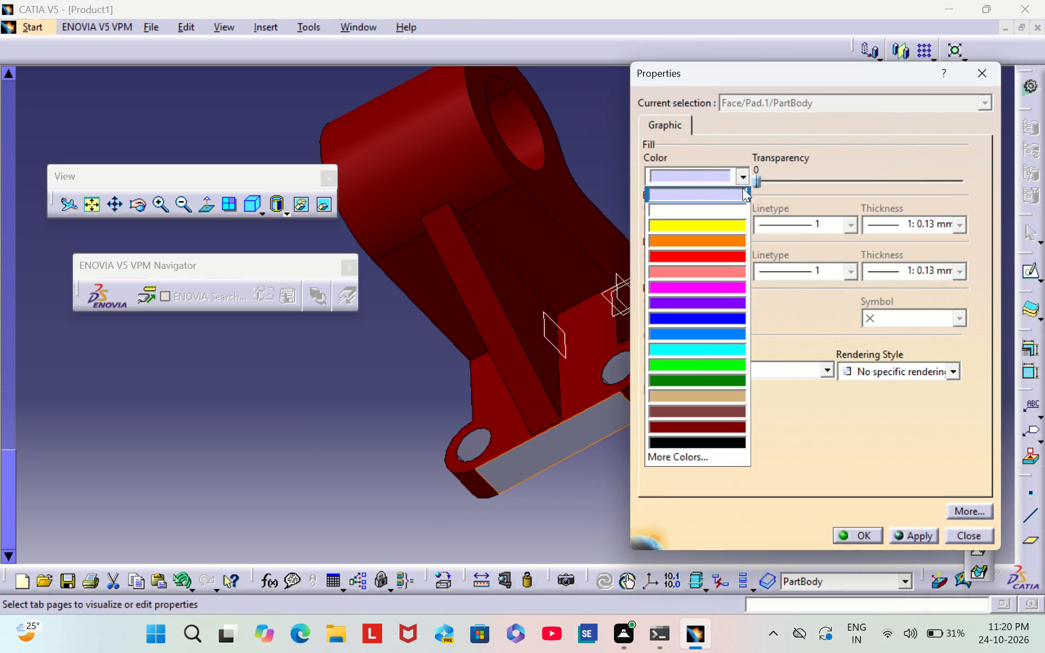
click(709, 427)
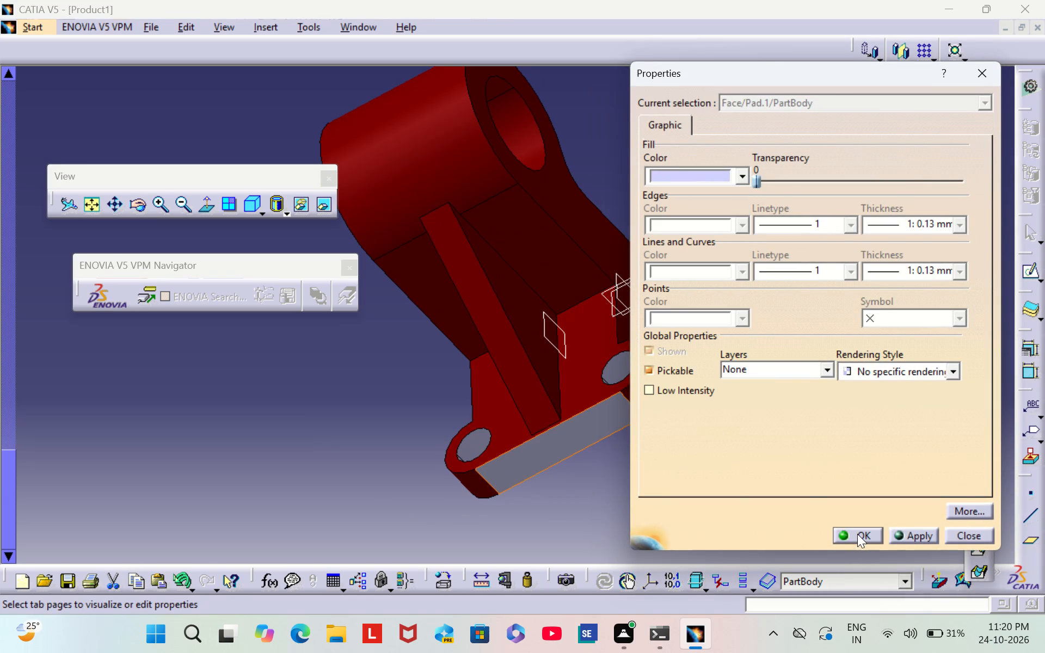
click(857, 534)
click(827, 391)
Set the fill colour of the inner wall of one lug's hole to dark red.
middle_drag(693, 368, 662, 418)
scroll(693, 368, down, 1)
right_drag(692, 369, 662, 418)
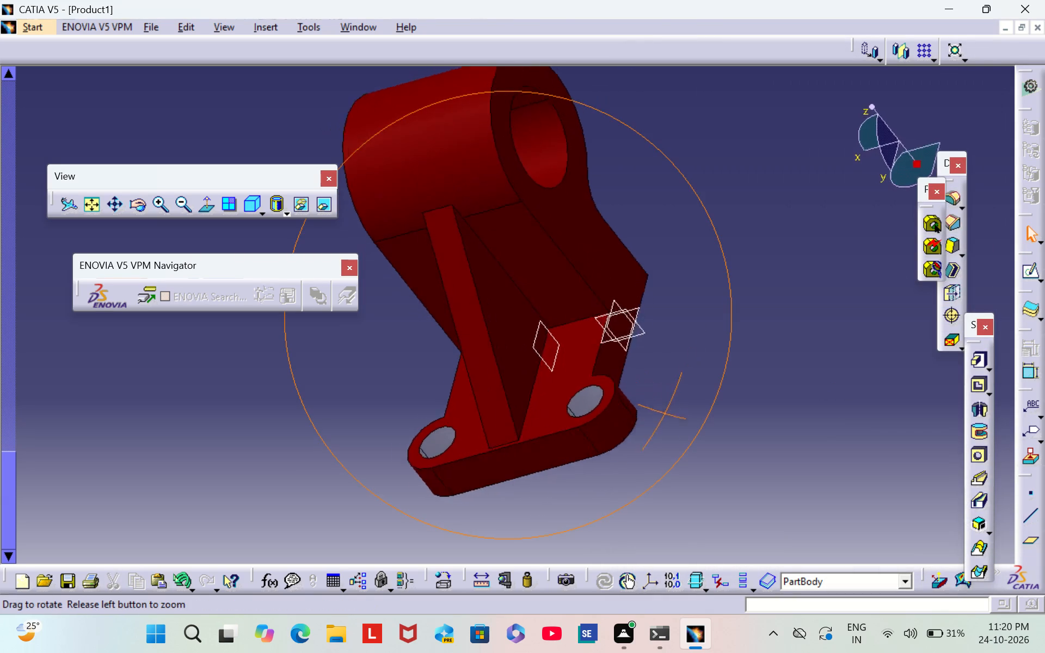
middle_drag(662, 418, 578, 526)
right_drag(662, 418, 578, 526)
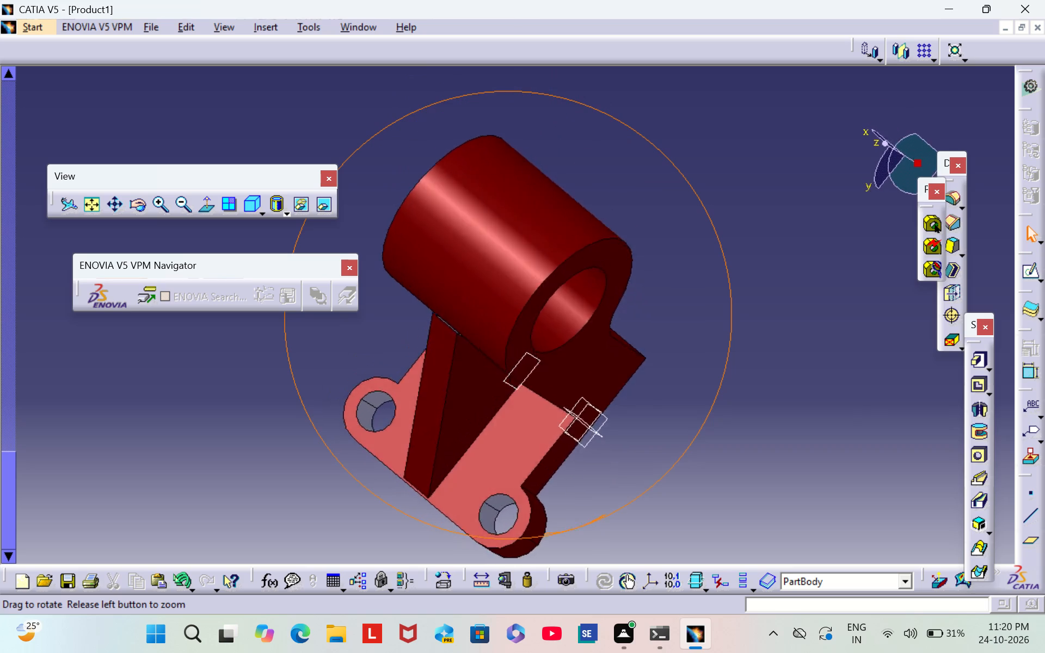
right_drag(578, 526, 643, 518)
middle_drag(578, 526, 651, 501)
right_click(648, 507)
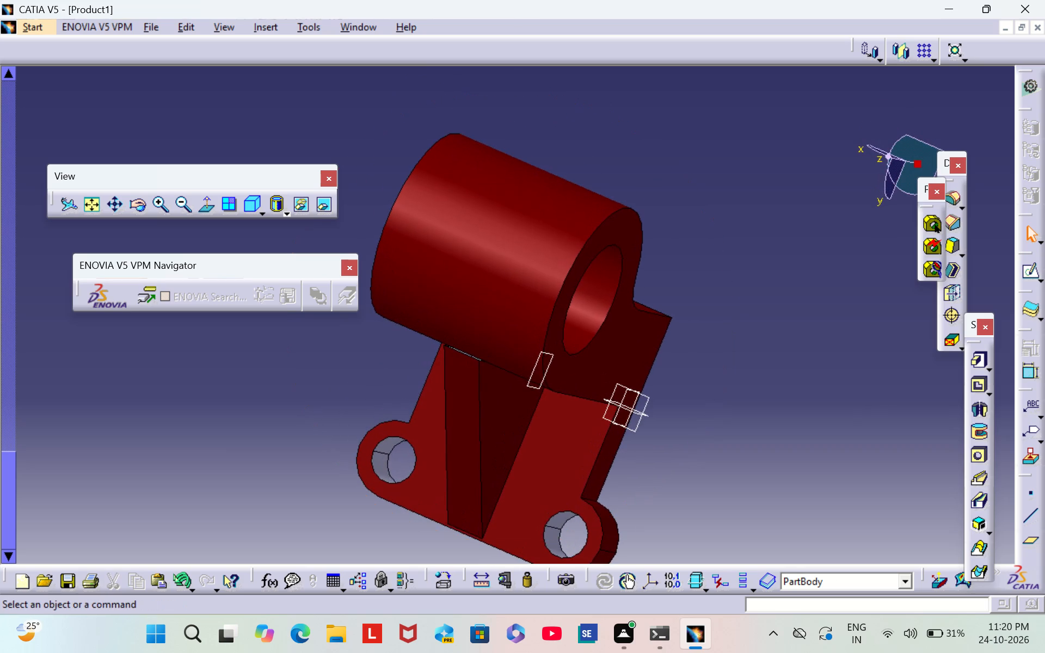
middle_drag(683, 455, 718, 340)
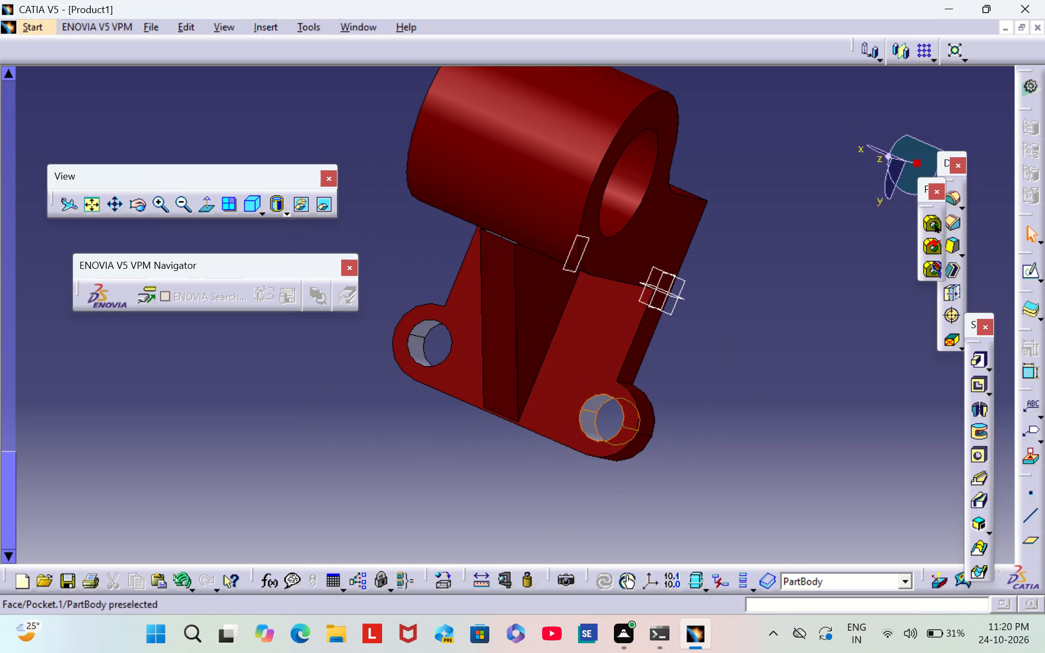
right_click(591, 408)
click(662, 135)
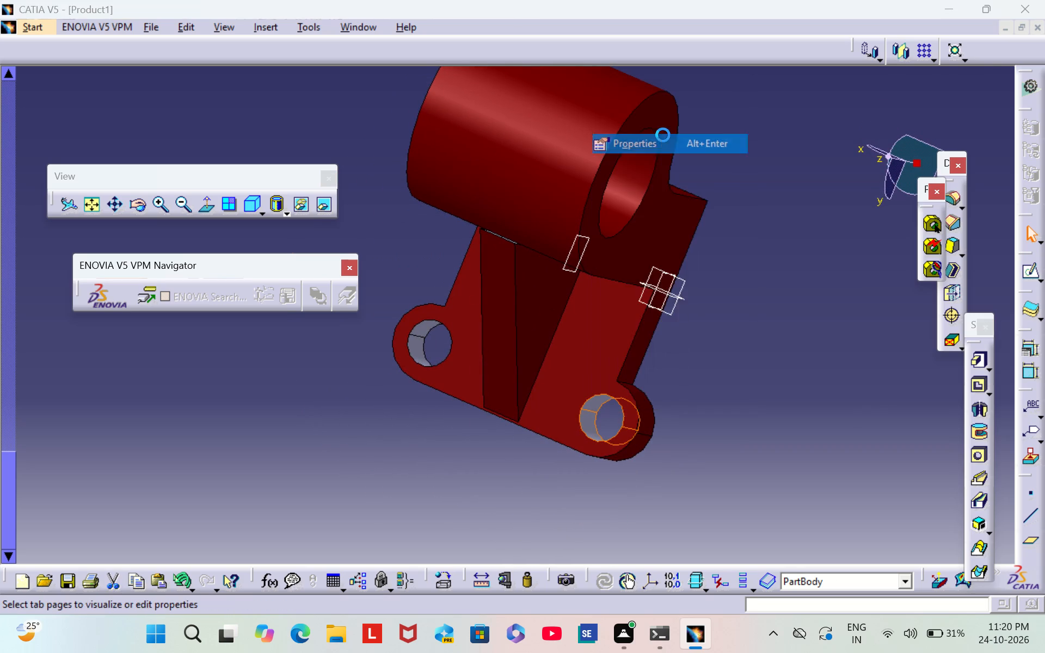
click(749, 176)
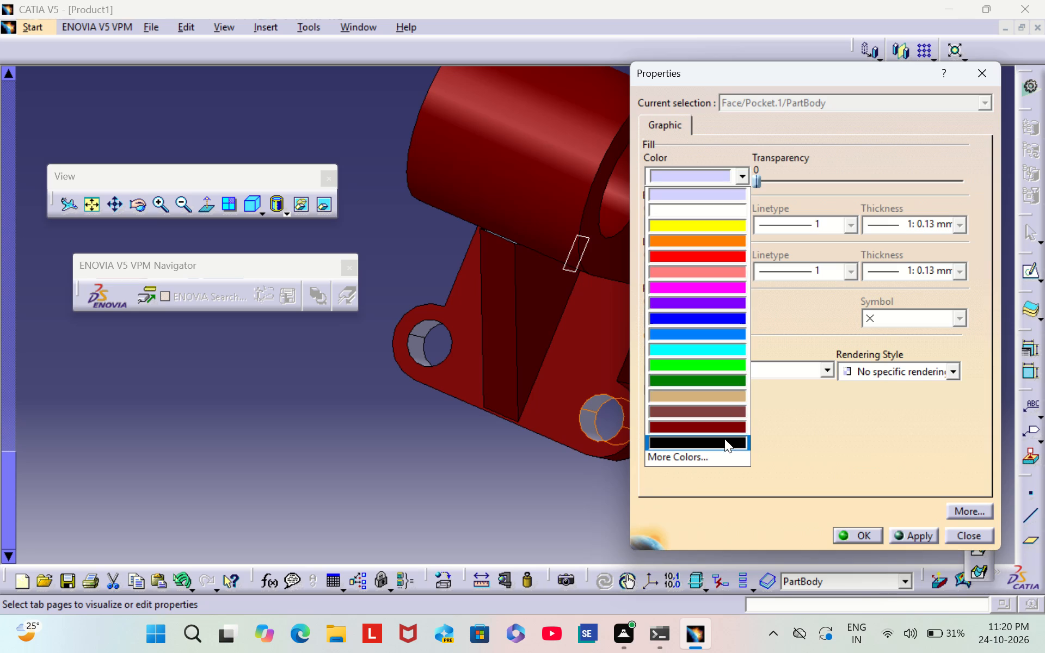
click(722, 429)
click(858, 535)
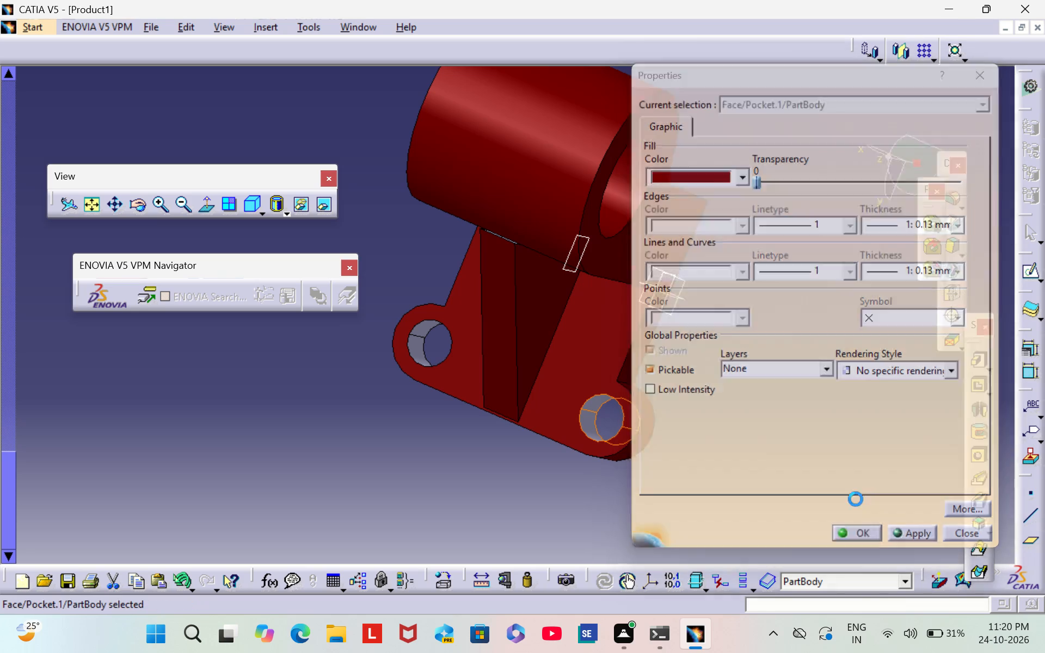
click(819, 299)
Set the fill colour of the inner wall of the other lug's hole to dark red.
middle_drag(760, 375, 826, 459)
scroll(761, 376, down, 1)
right_drag(788, 411, 826, 459)
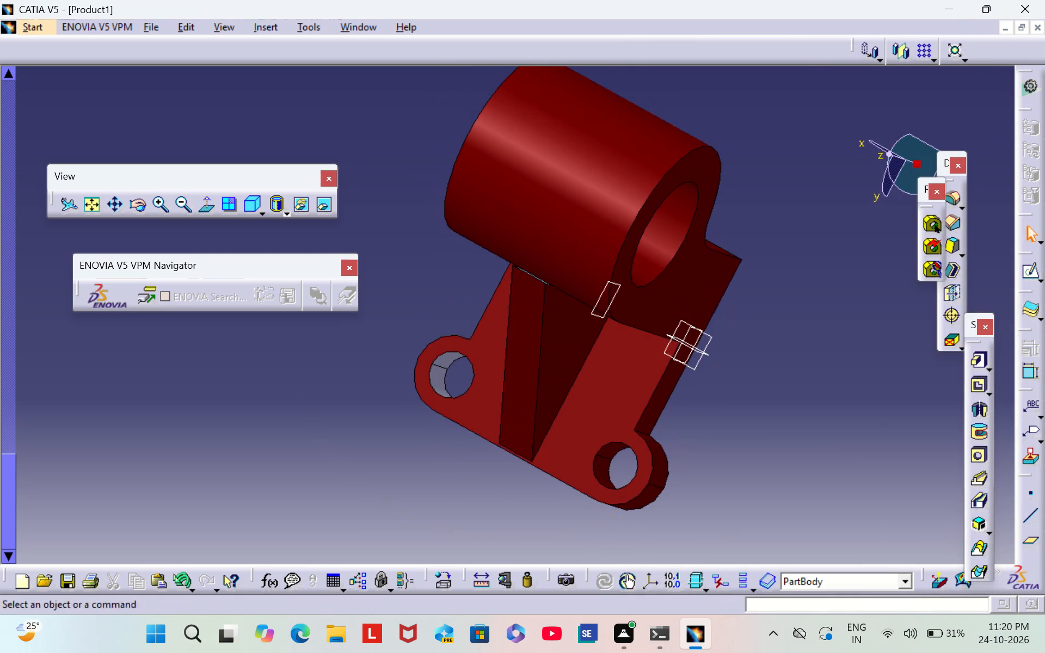
middle_drag(422, 302, 441, 395)
right_drag(425, 318, 459, 417)
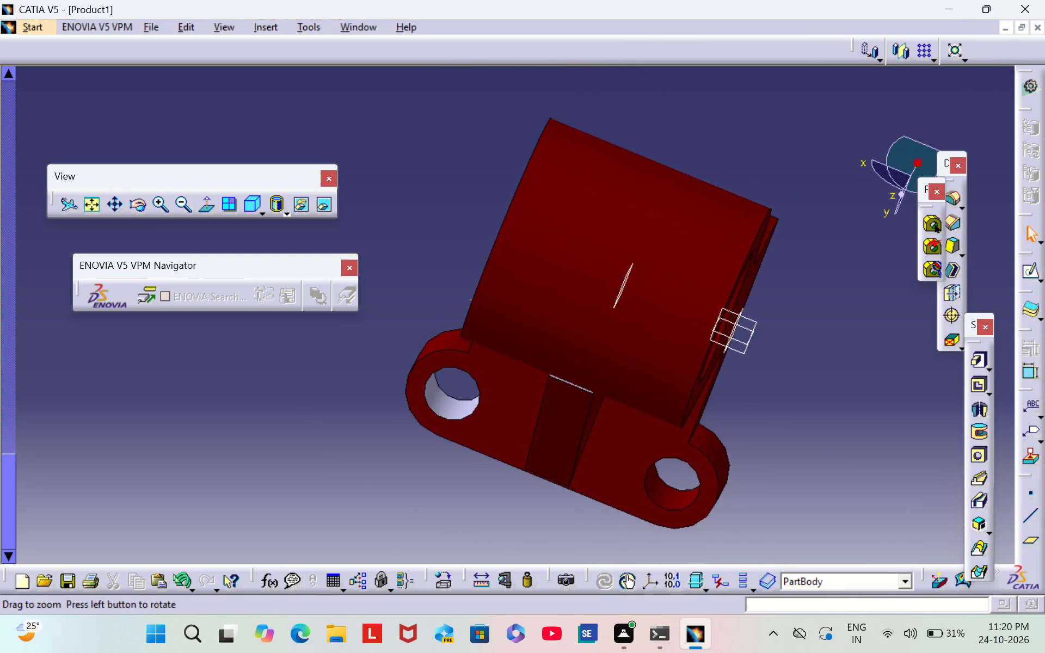
middle_drag(441, 395, 434, 383)
right_click(443, 423)
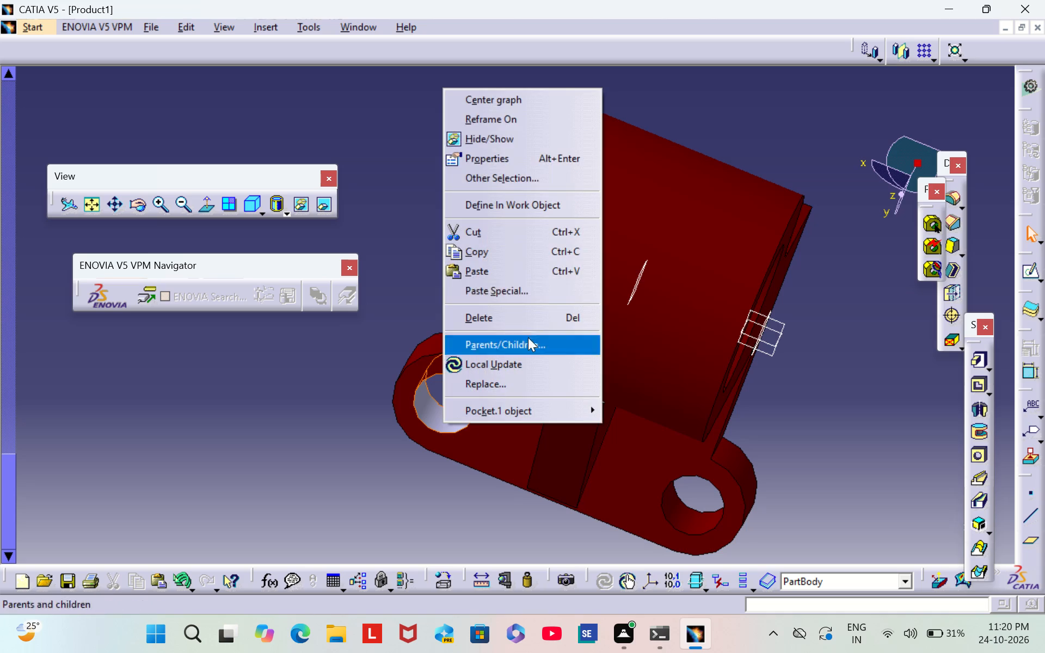
click(550, 160)
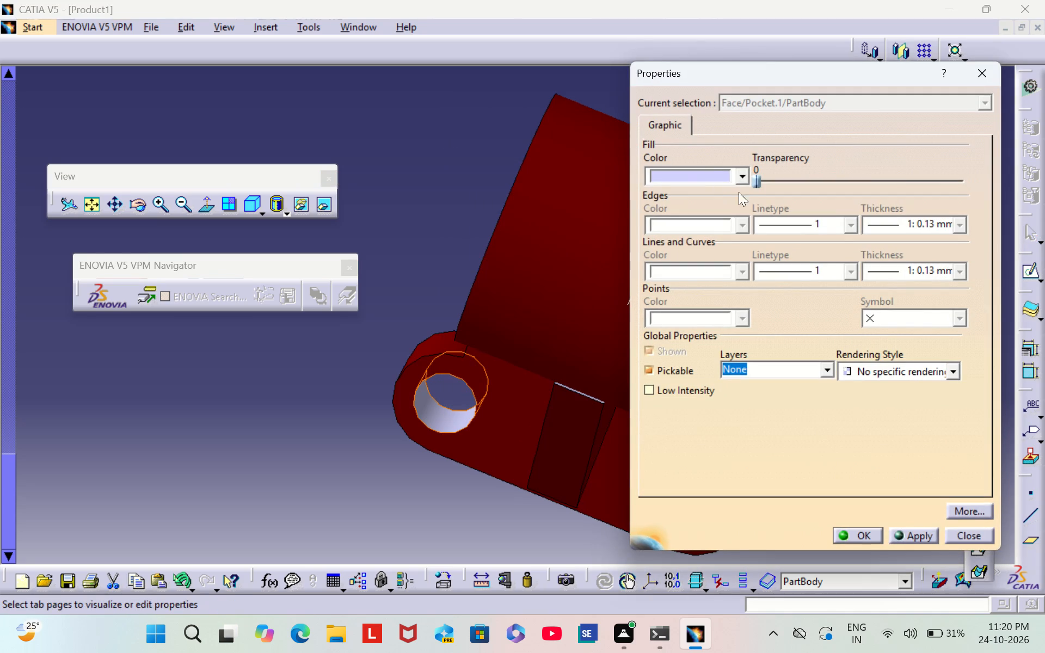
click(741, 181)
click(702, 421)
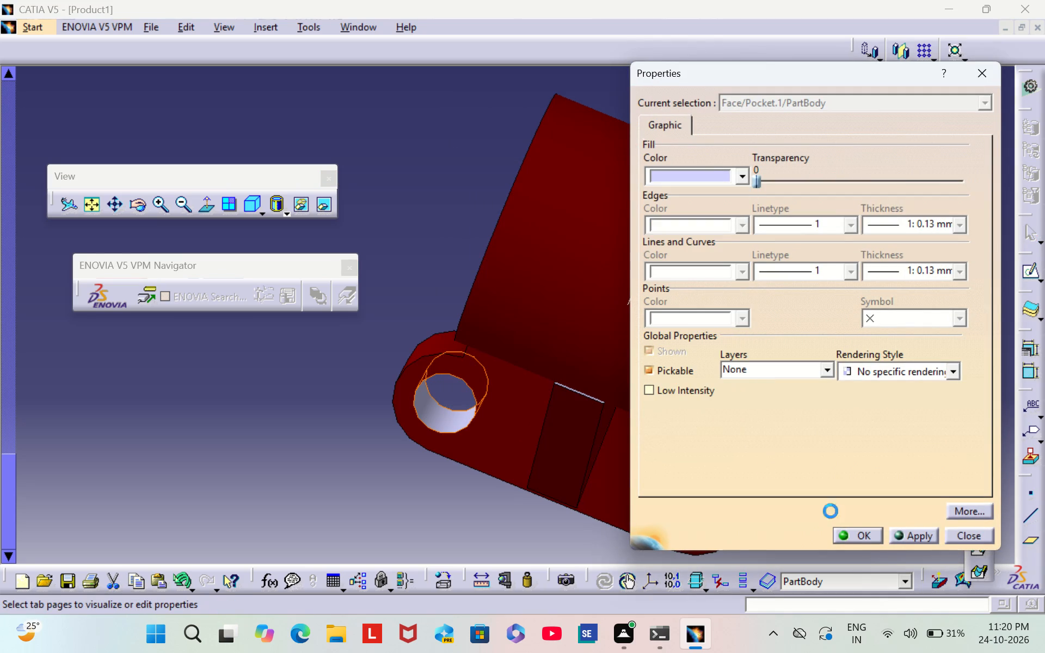
click(869, 538)
click(448, 167)
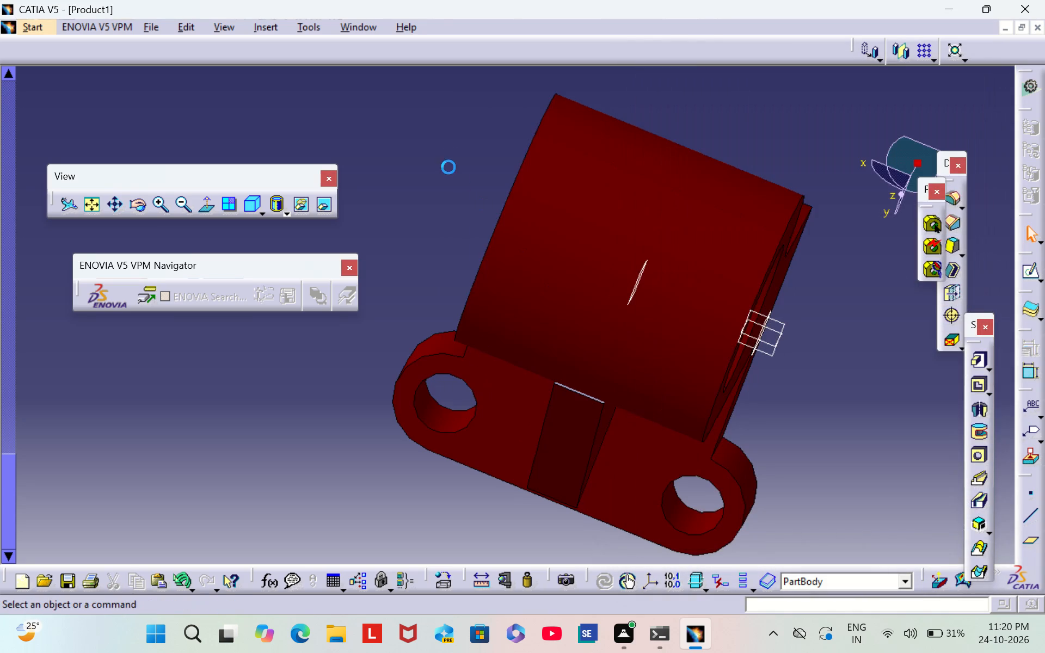
Set the fill colour of the narrow uncoloured face at the rib's upper end, against the cylinder, to dark red.
scroll(805, 368, down, 1)
middle_drag(805, 368, 715, 421)
right_drag(788, 369, 668, 446)
right_drag(698, 430, 715, 421)
middle_drag(715, 421, 751, 375)
middle_drag(534, 404, 580, 373)
right_drag(538, 401, 580, 373)
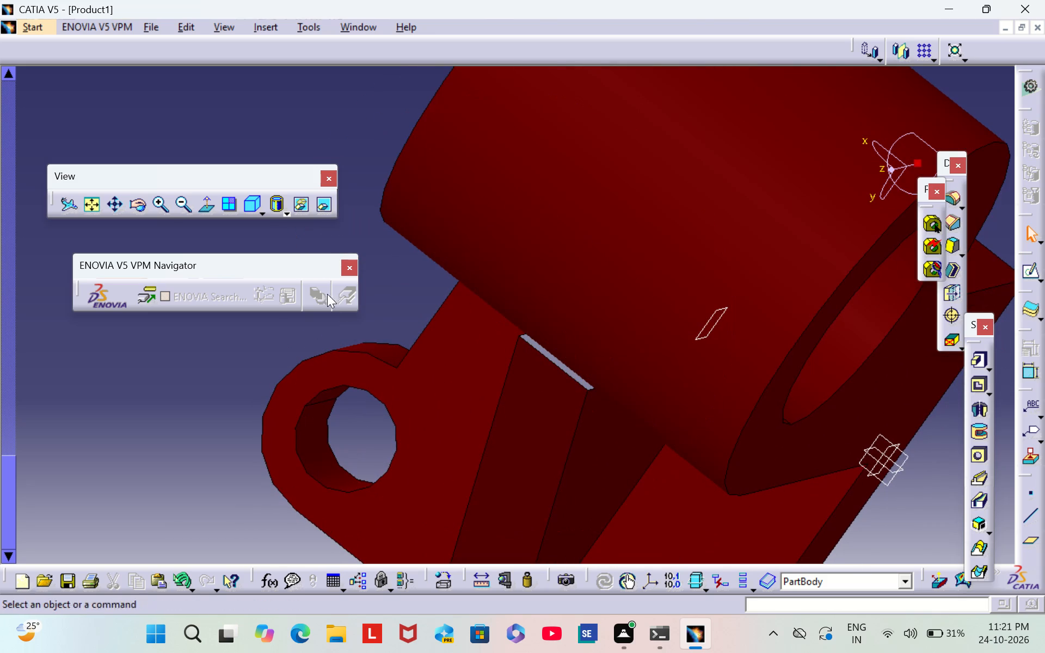
triple_click(164, 208)
triple_click(164, 207)
click(164, 207)
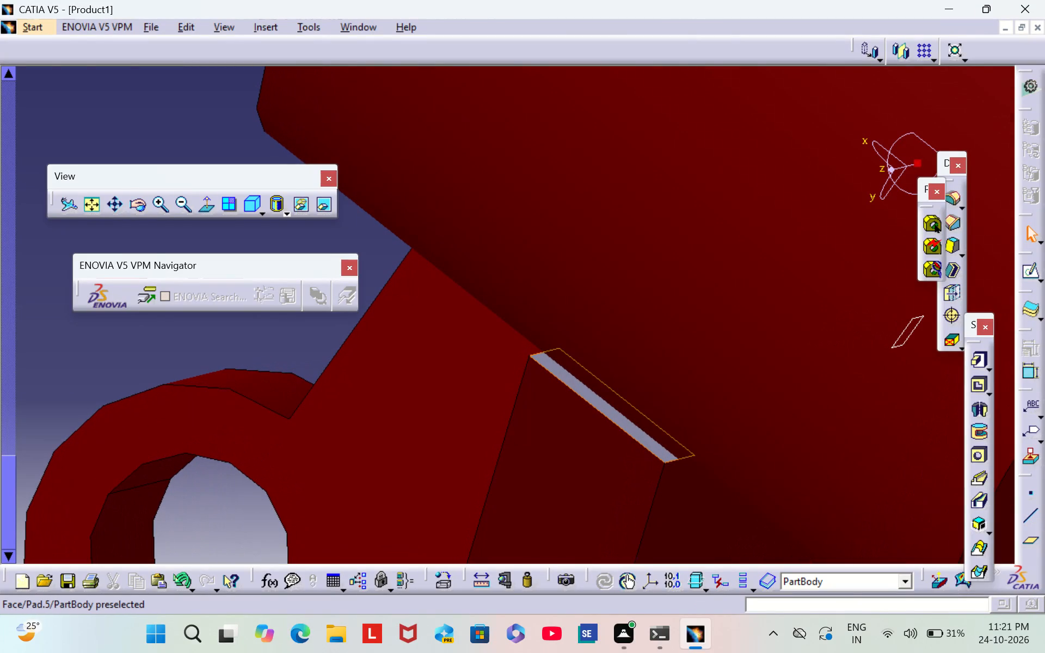
click(620, 416)
right_click(619, 416)
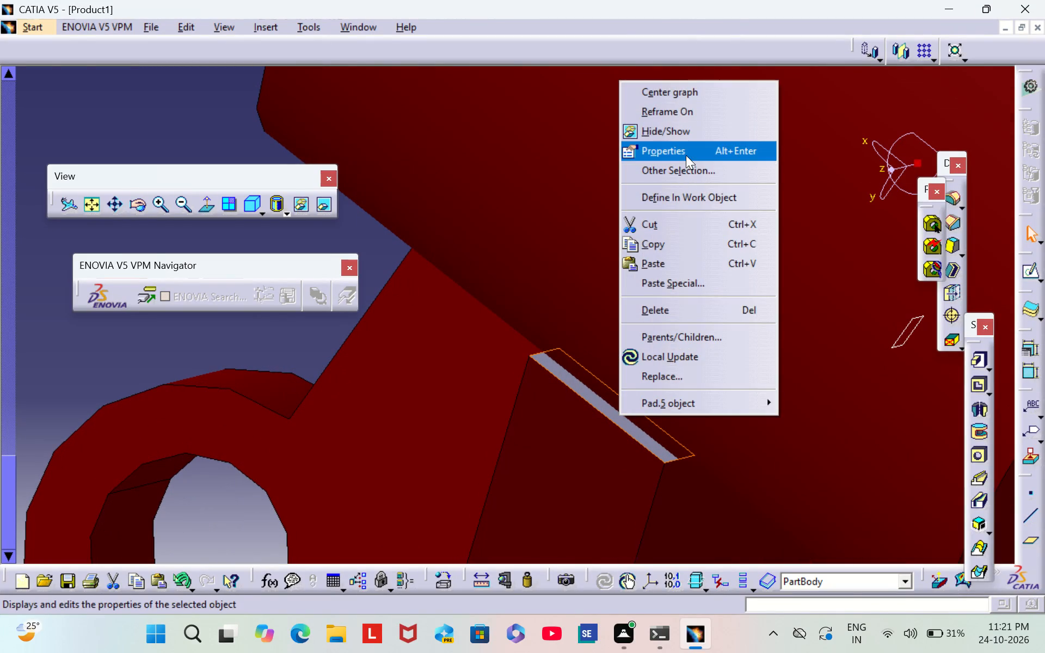
click(687, 154)
click(739, 183)
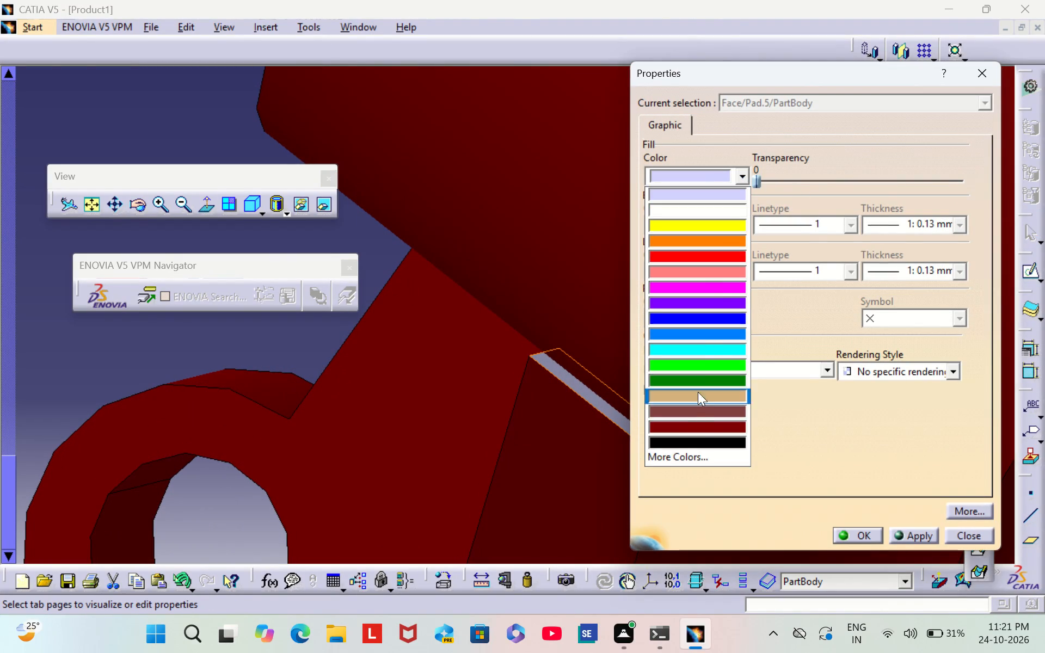
click(697, 422)
click(856, 539)
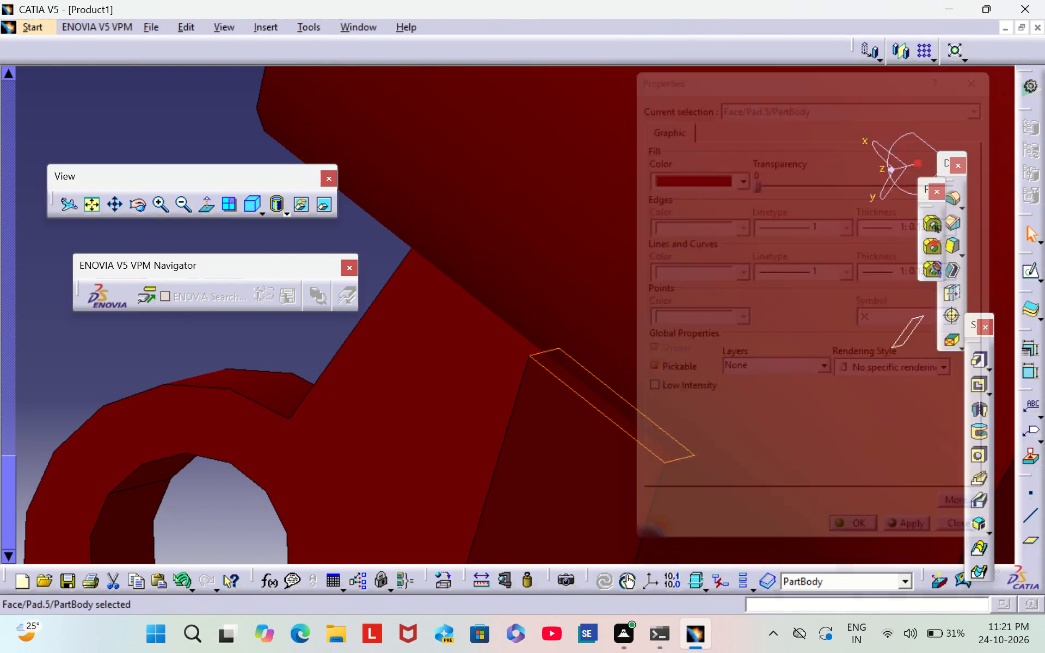
click(232, 146)
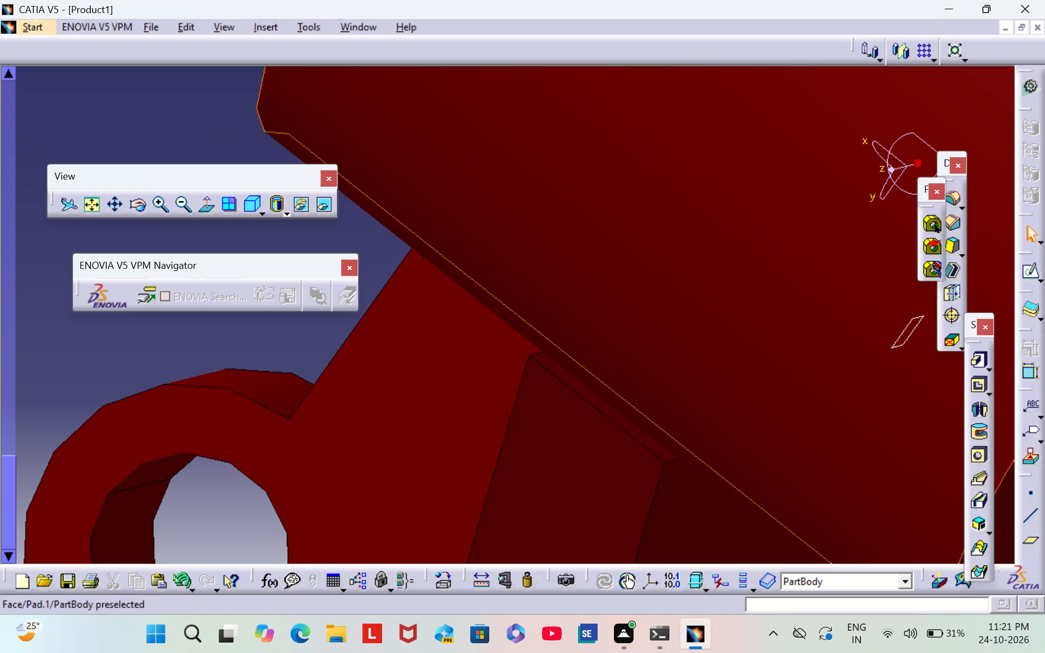
Set the fill colour of the profile's flat end face around one end of the large bore to brown.
triple_click(187, 209)
triple_click(187, 208)
triple_click(187, 208)
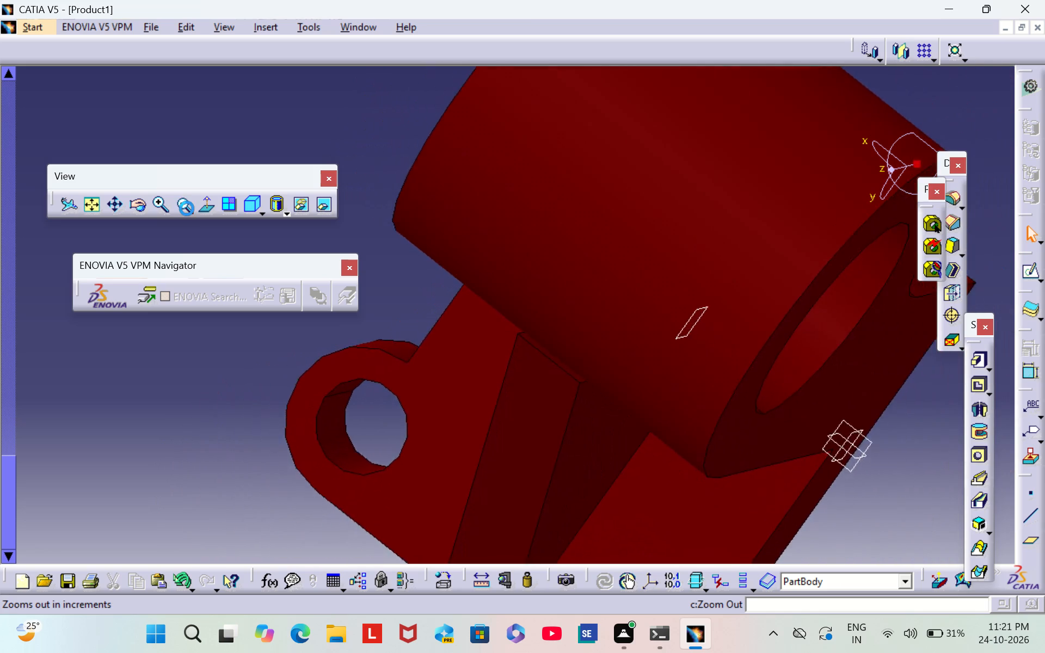
double_click(187, 208)
middle_drag(493, 208, 493, 208)
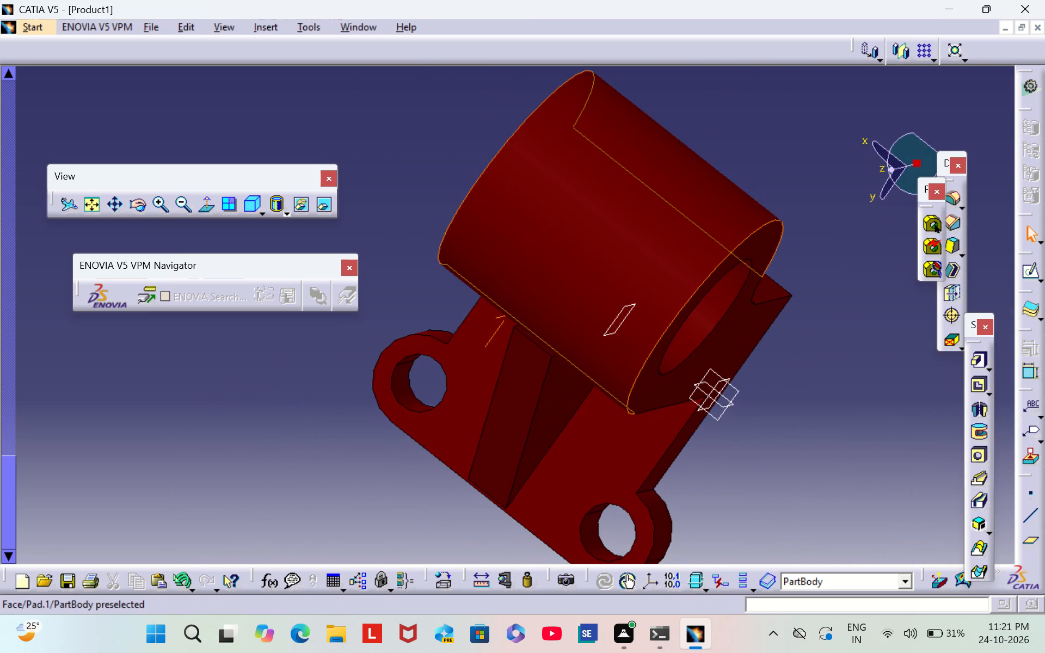
middle_drag(493, 208, 616, 308)
right_drag(493, 208, 616, 308)
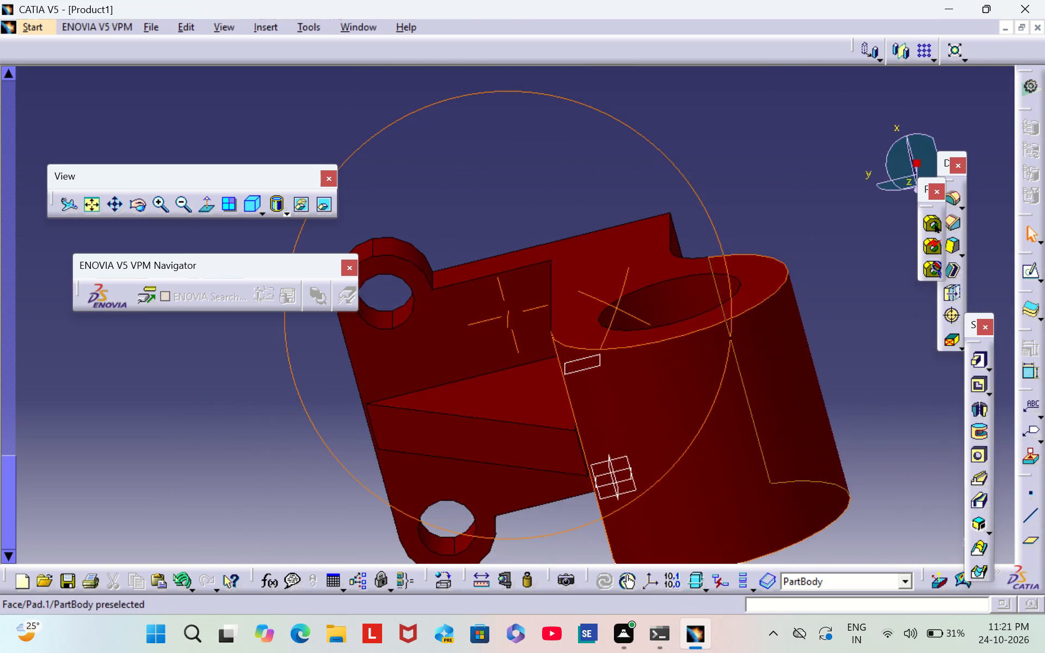
right_drag(616, 308, 689, 191)
middle_drag(616, 308, 696, 183)
right_click(694, 181)
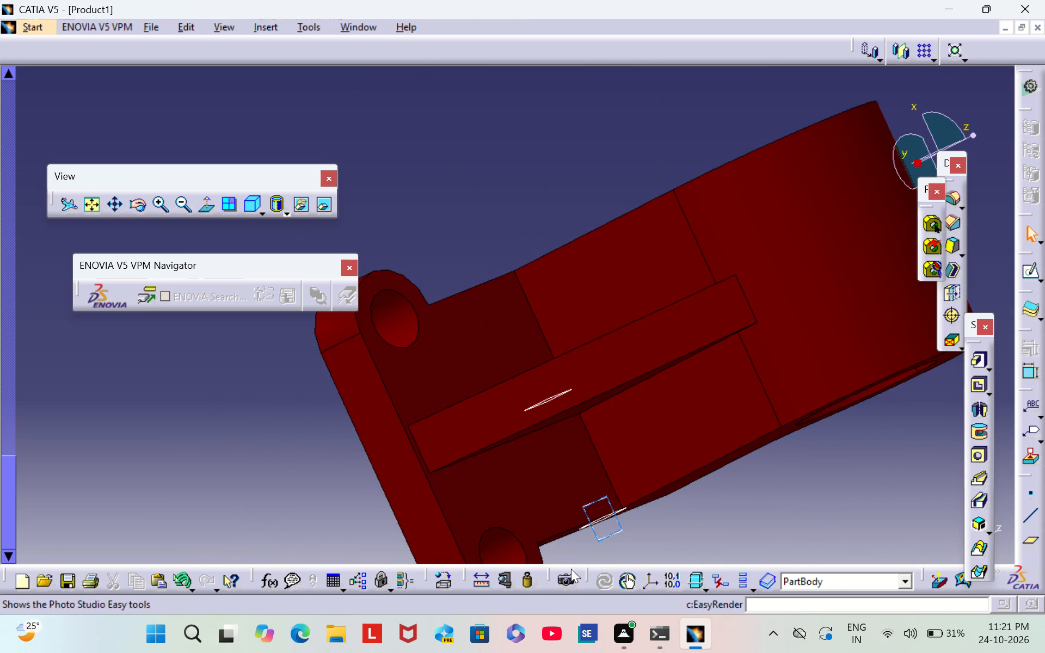
middle_drag(802, 491, 587, 380)
right_drag(801, 490, 587, 380)
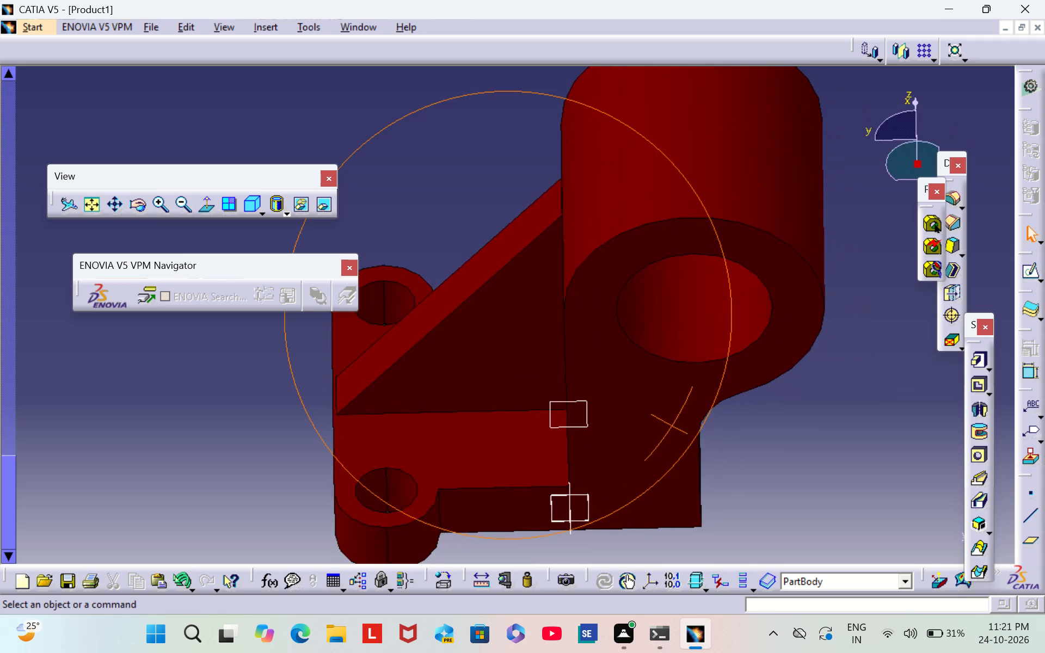
right_drag(587, 380, 555, 373)
middle_drag(587, 380, 551, 371)
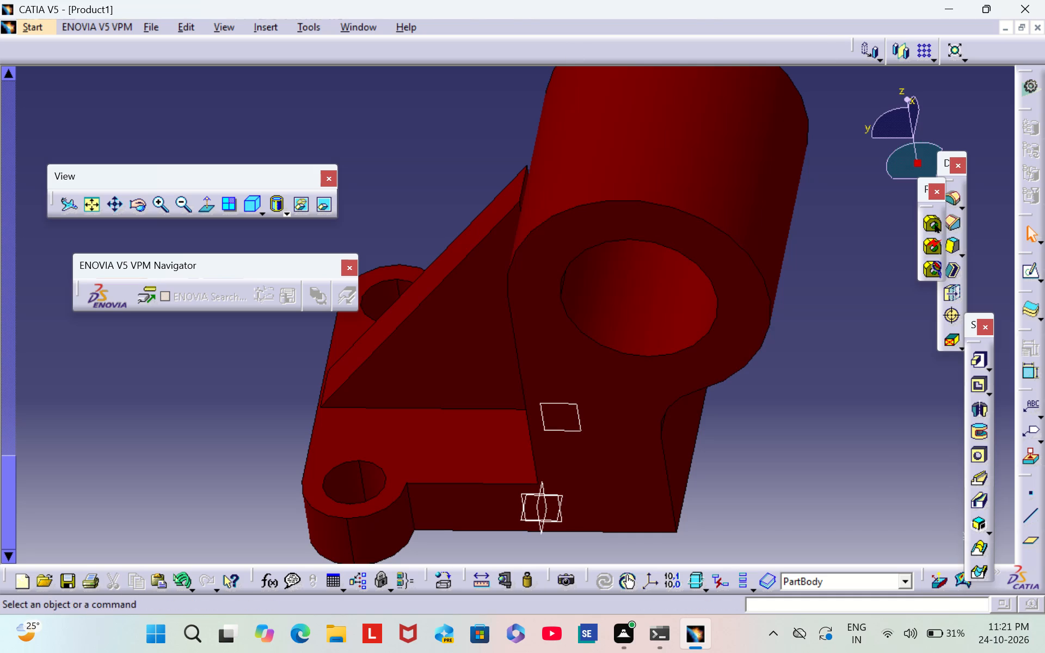
click(742, 279)
right_click(742, 279)
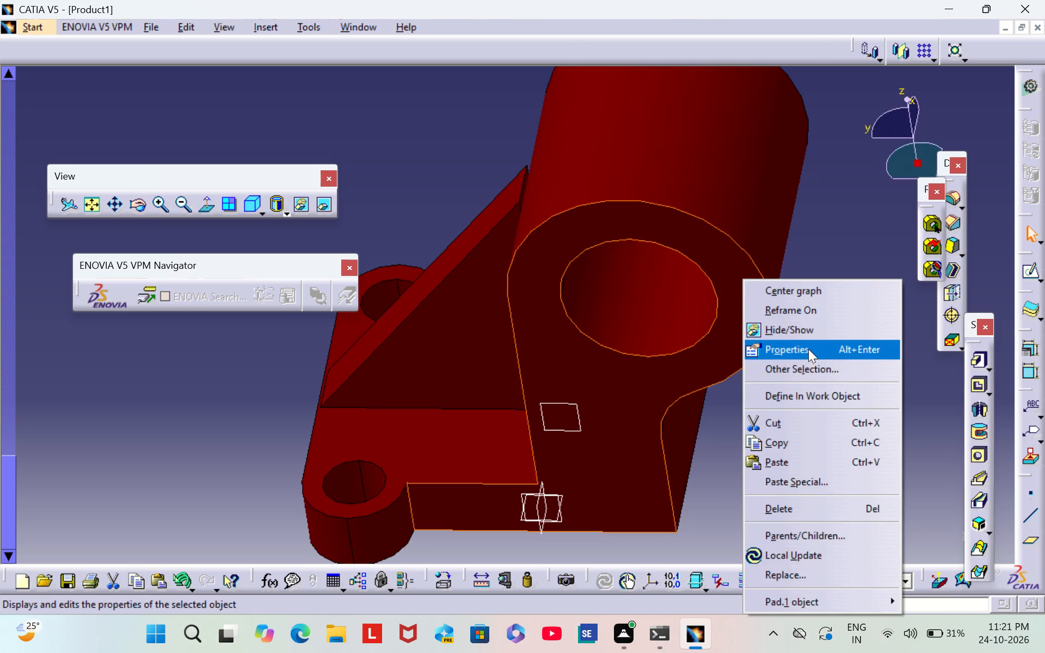
click(809, 346)
click(741, 175)
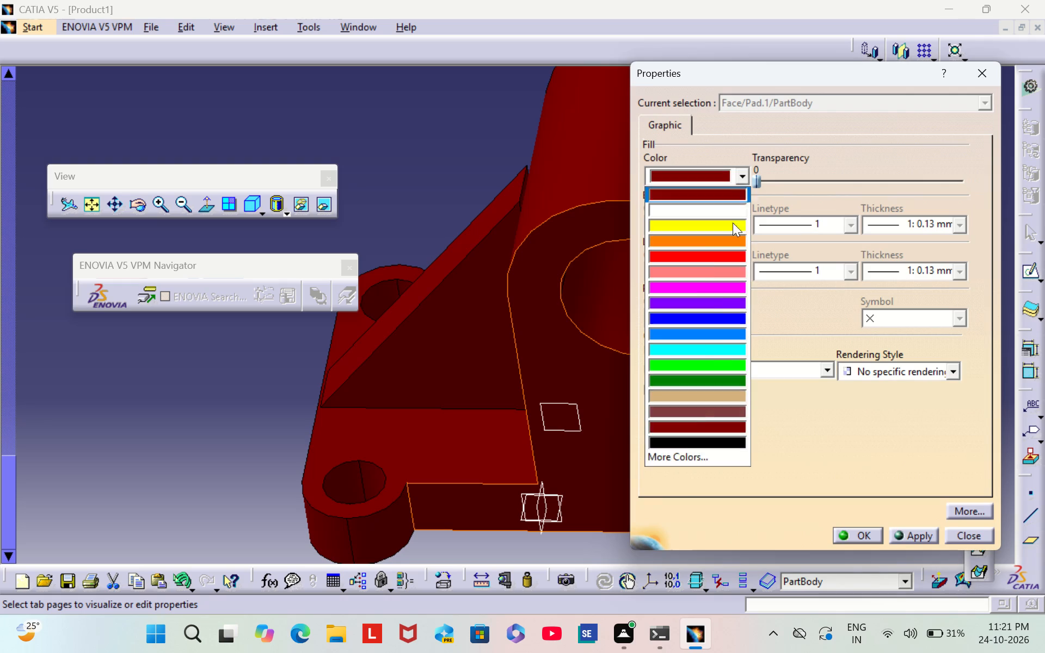
click(698, 407)
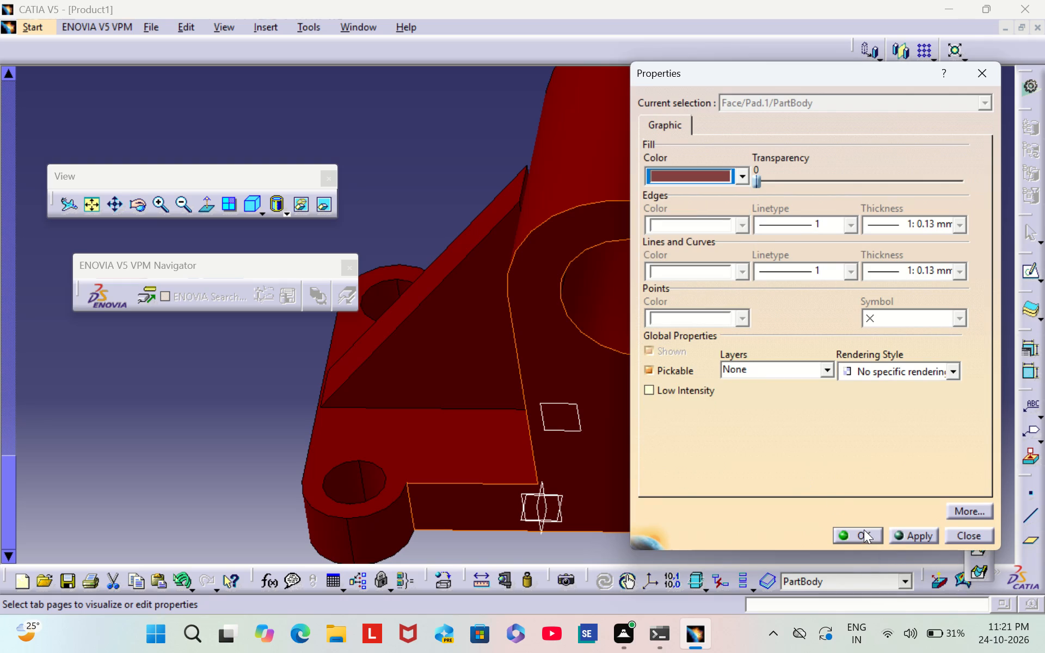
click(860, 530)
click(875, 381)
Set the fill colour of the profile's opposite flat end face around the large bore to brown.
scroll(875, 318, down, 1)
middle_drag(876, 316, 394, 472)
right_drag(870, 316, 394, 472)
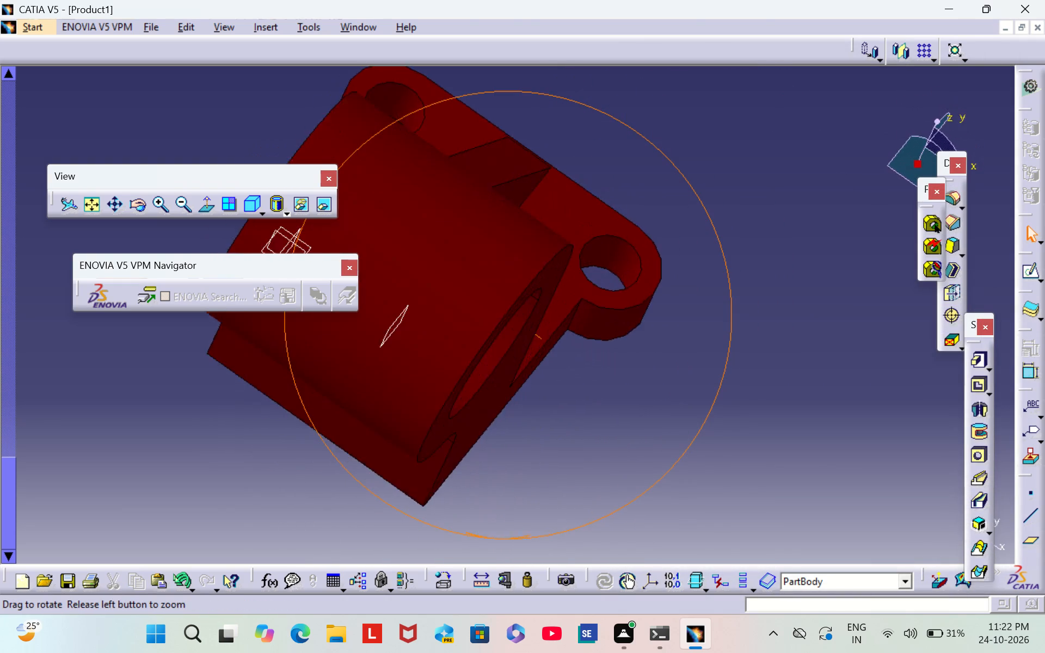
right_drag(394, 472, 346, 385)
middle_drag(394, 472, 346, 385)
middle_drag(345, 350, 601, 351)
scroll(445, 350, down, 1)
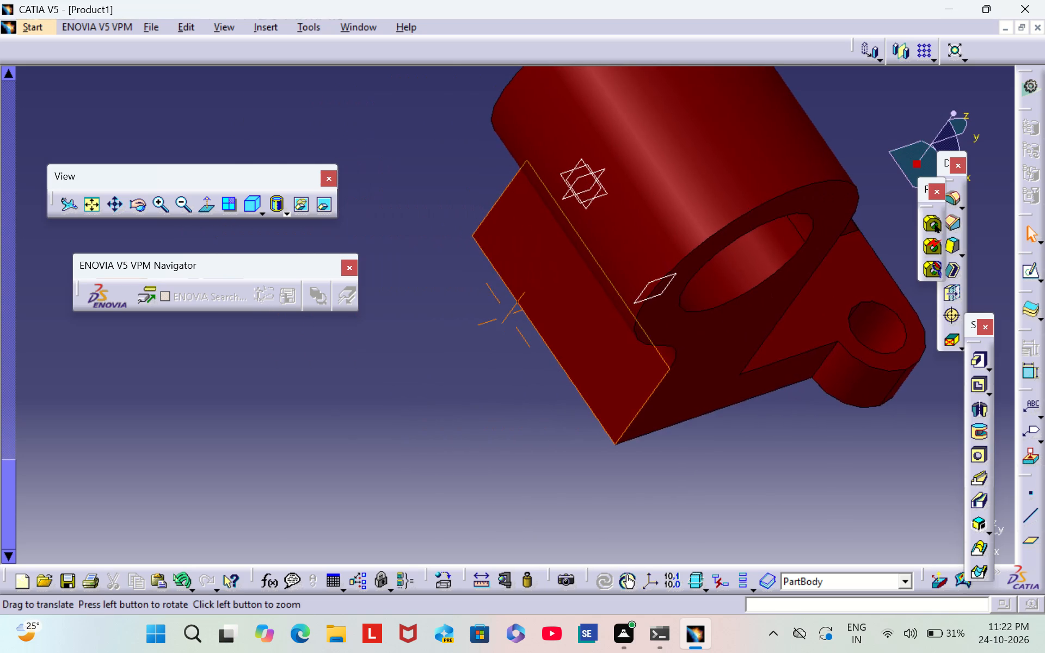
middle_drag(601, 351, 603, 352)
middle_drag(749, 387, 606, 387)
right_drag(749, 387, 606, 387)
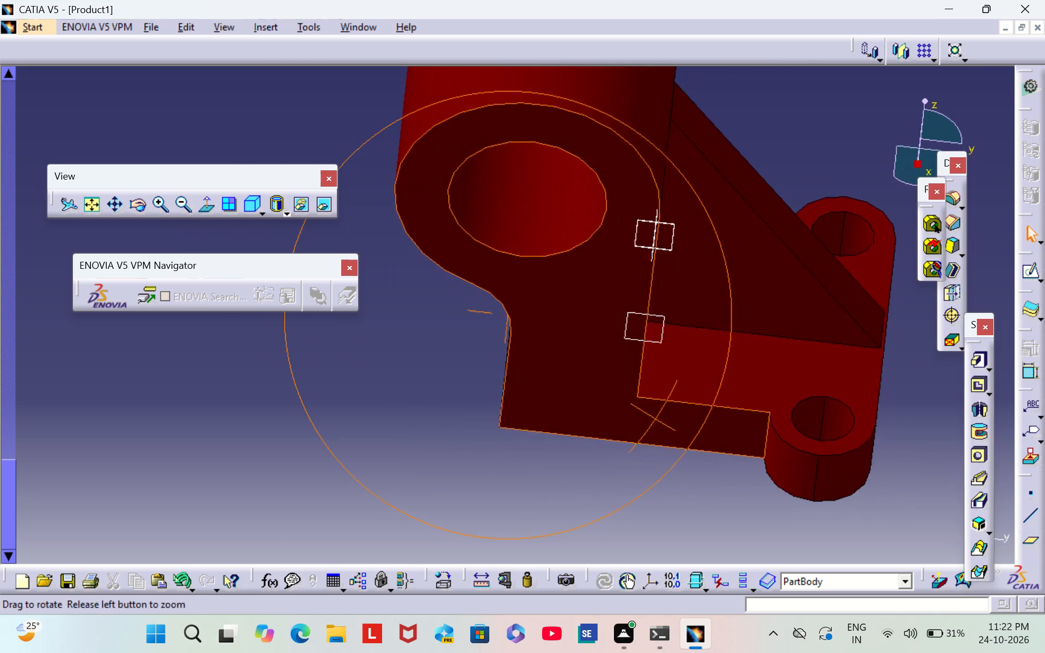
right_drag(606, 387, 606, 386)
middle_drag(606, 387, 606, 386)
middle_drag(739, 312, 655, 424)
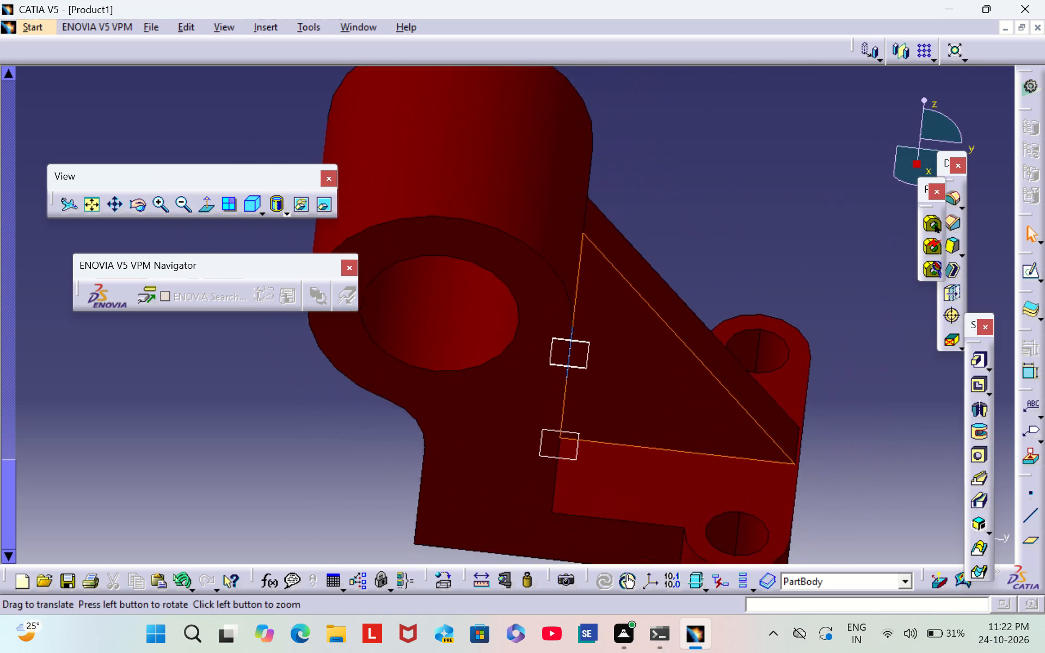
middle_drag(655, 424, 656, 422)
right_click(548, 326)
click(612, 337)
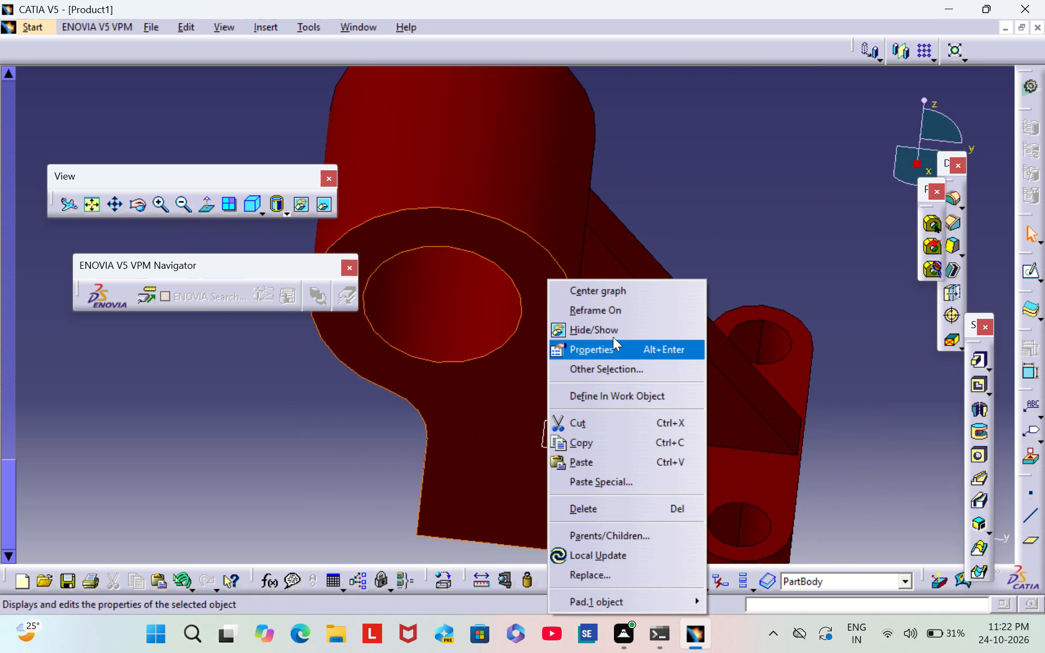
key(ctrl+z)
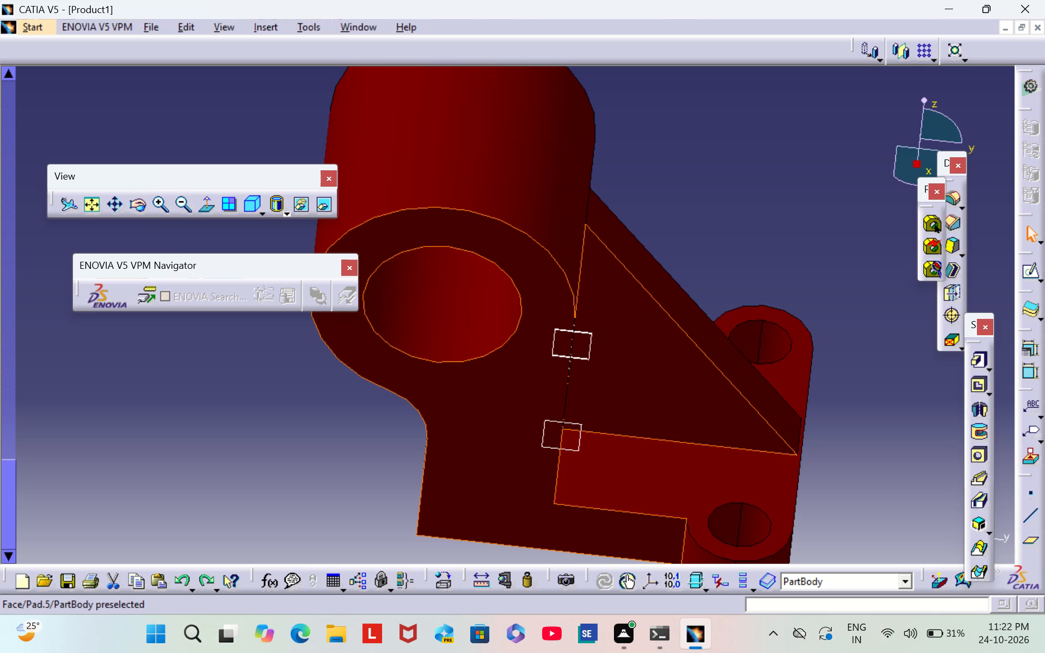
right_click(480, 471)
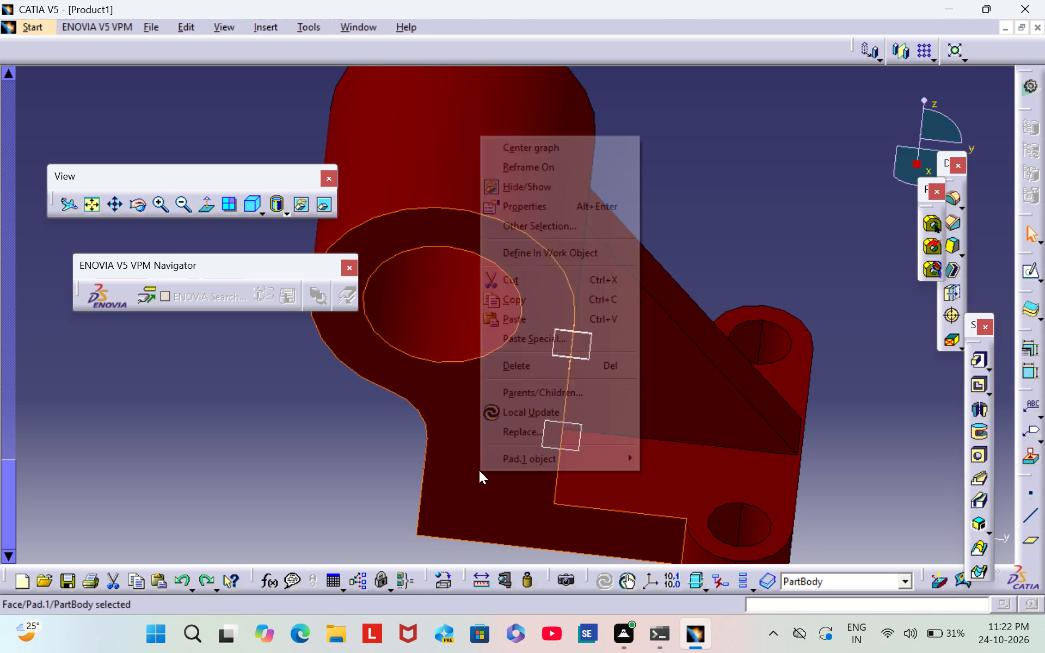
click(569, 202)
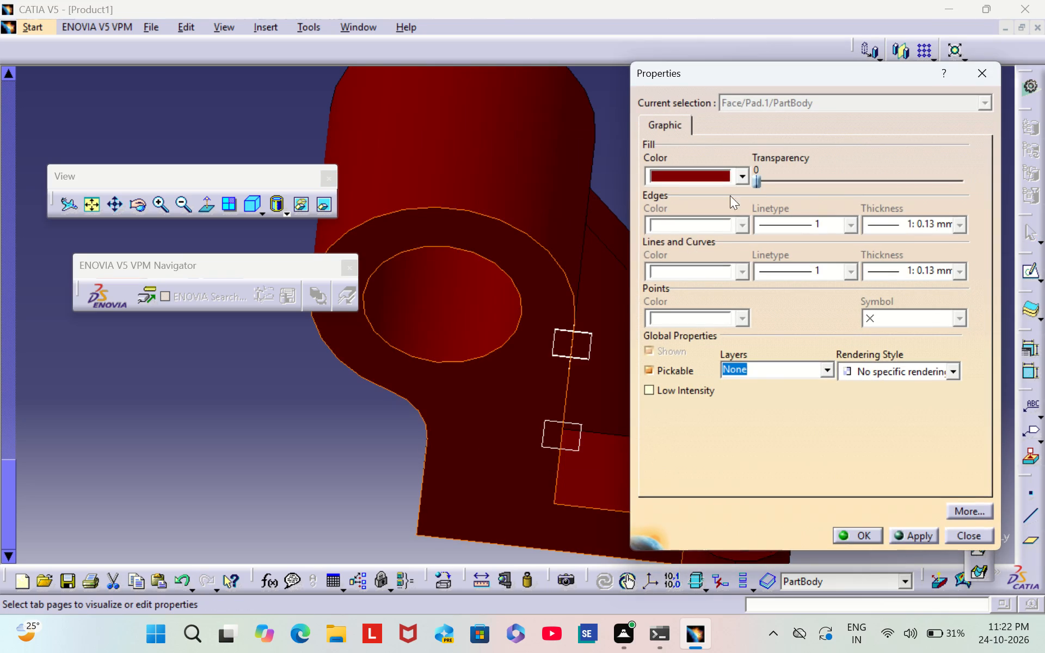
click(742, 174)
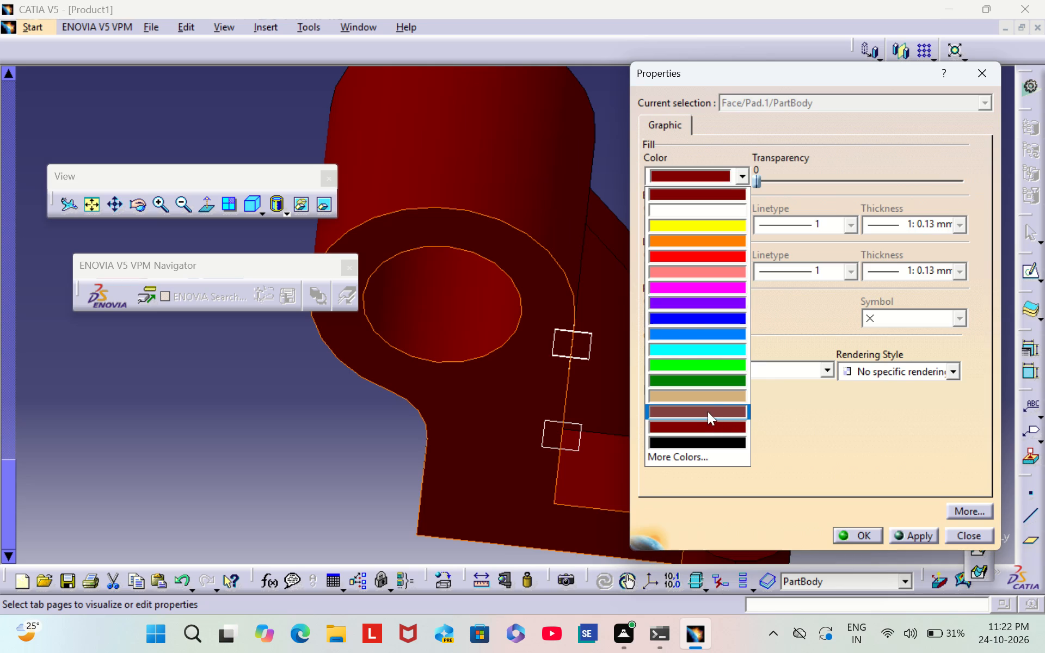
click(708, 411)
click(852, 528)
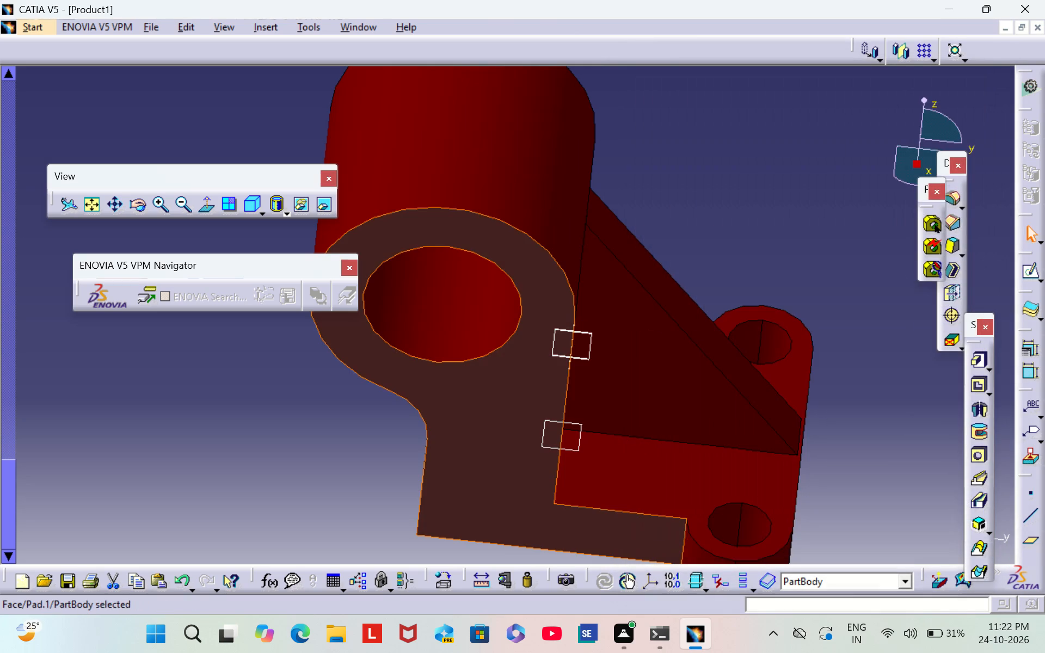
click(344, 454)
Set the fill colour of the outer rounded face of the lug nearest the brown profile end face to brown.
middle_drag(743, 193, 584, 316)
right_drag(744, 193, 584, 316)
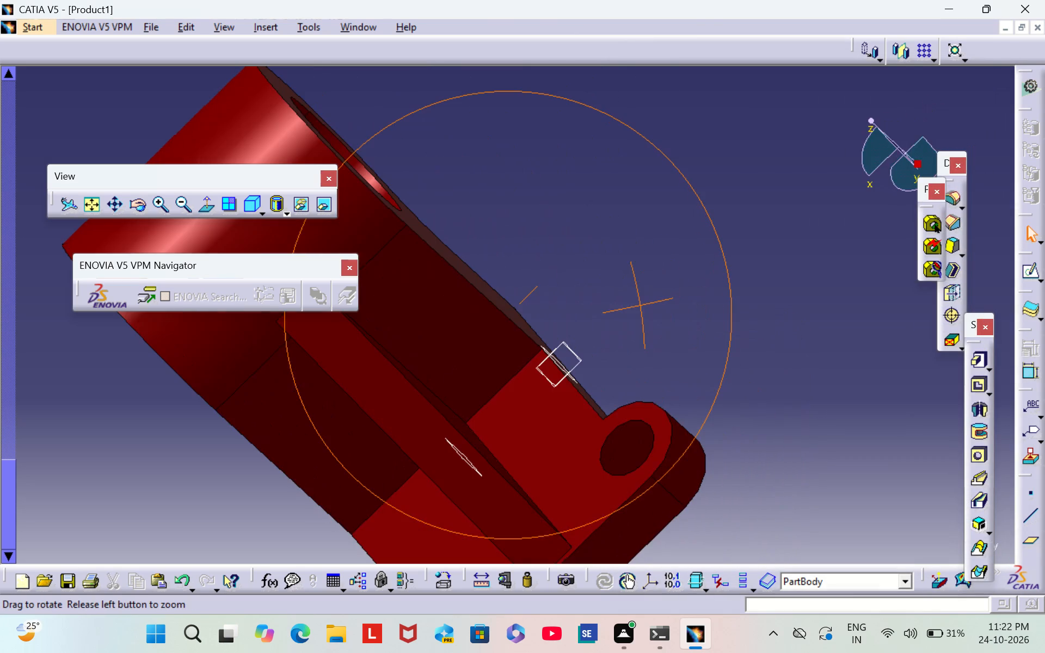
right_drag(584, 316, 601, 341)
middle_drag(584, 316, 601, 341)
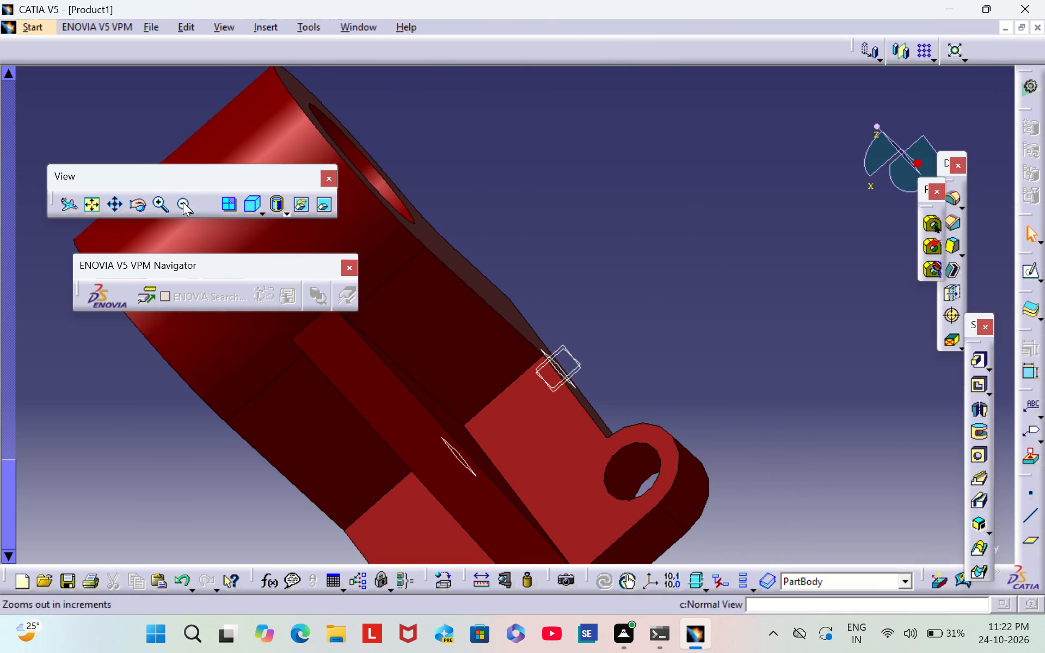
click(182, 202)
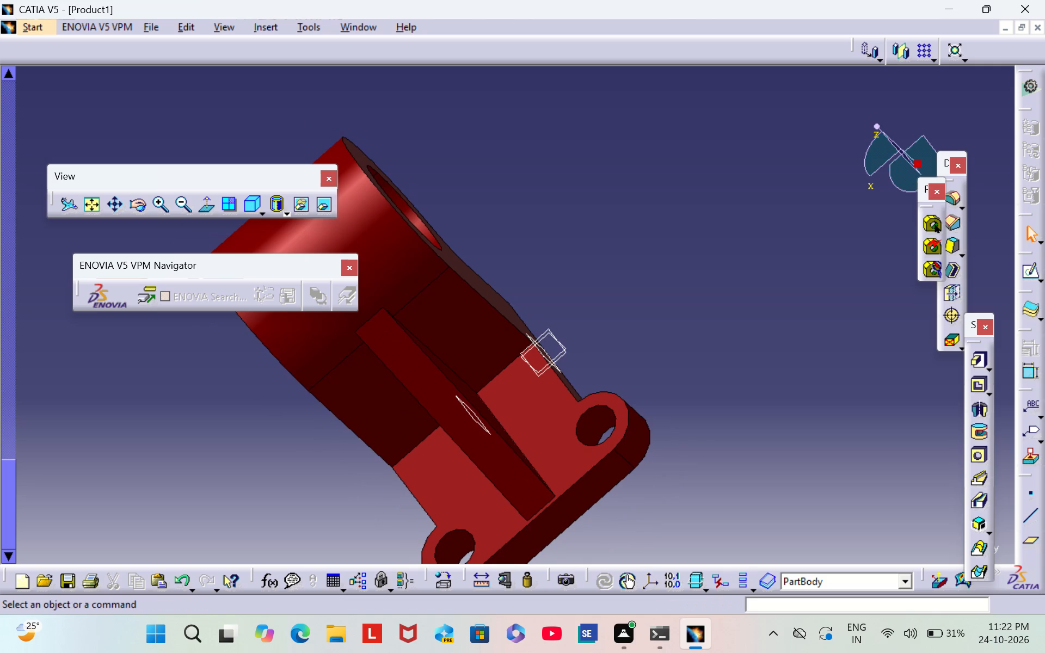
scroll(600, 238, down, 1)
middle_drag(601, 238, 700, 184)
right_drag(626, 237, 700, 184)
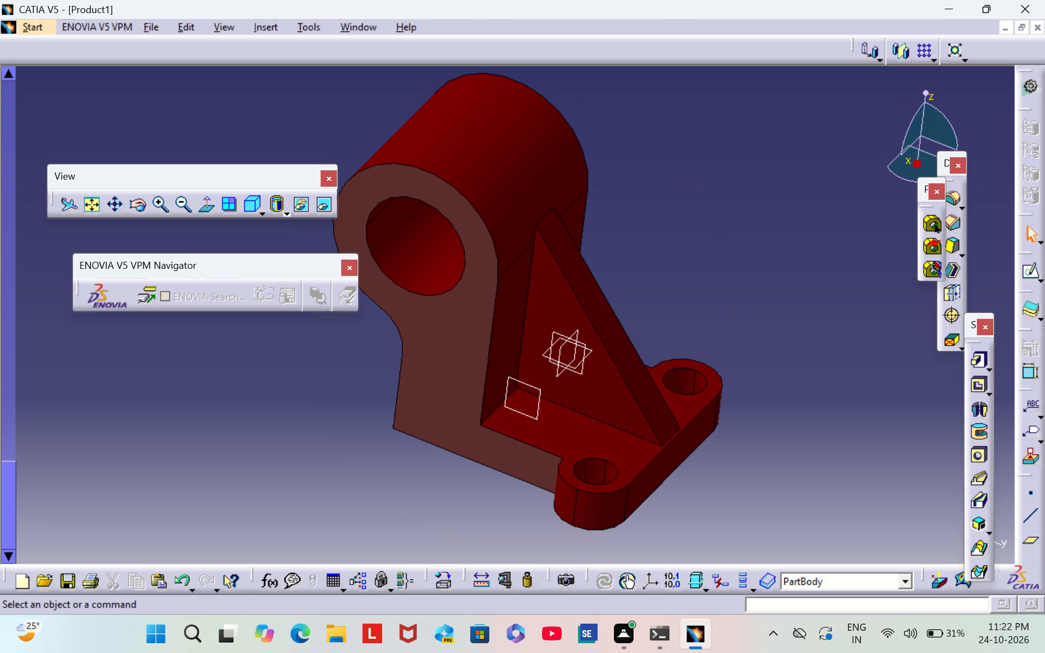
scroll(761, 534, down, 1)
middle_drag(747, 502, 819, 403)
right_drag(747, 502, 819, 403)
middle_drag(686, 274, 765, 261)
right_drag(694, 276, 765, 261)
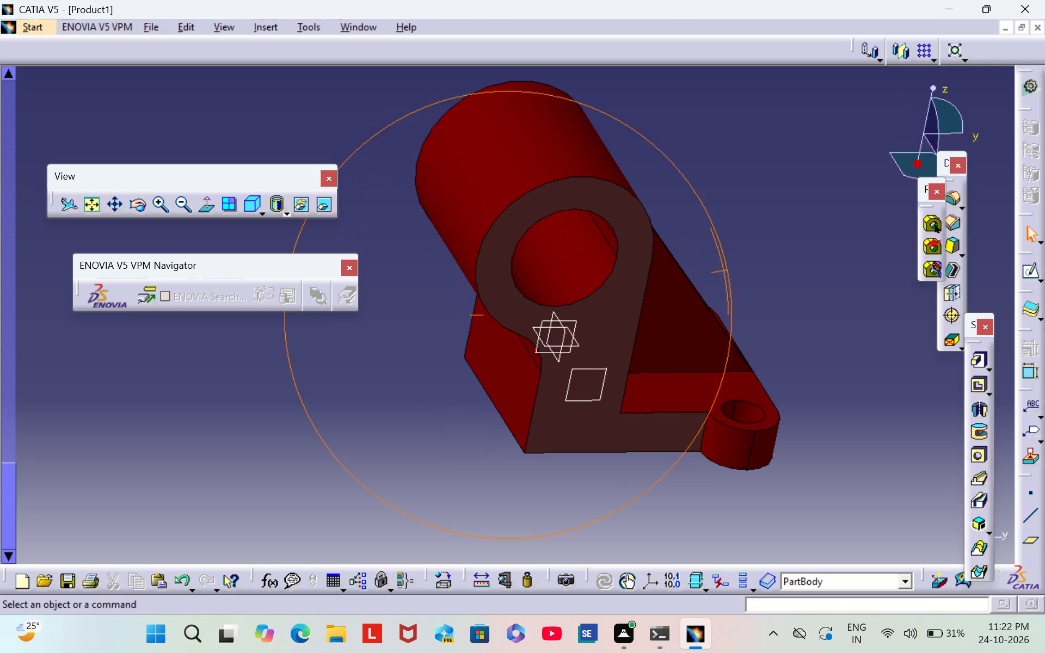
right_drag(765, 261, 765, 260)
middle_drag(765, 261, 765, 260)
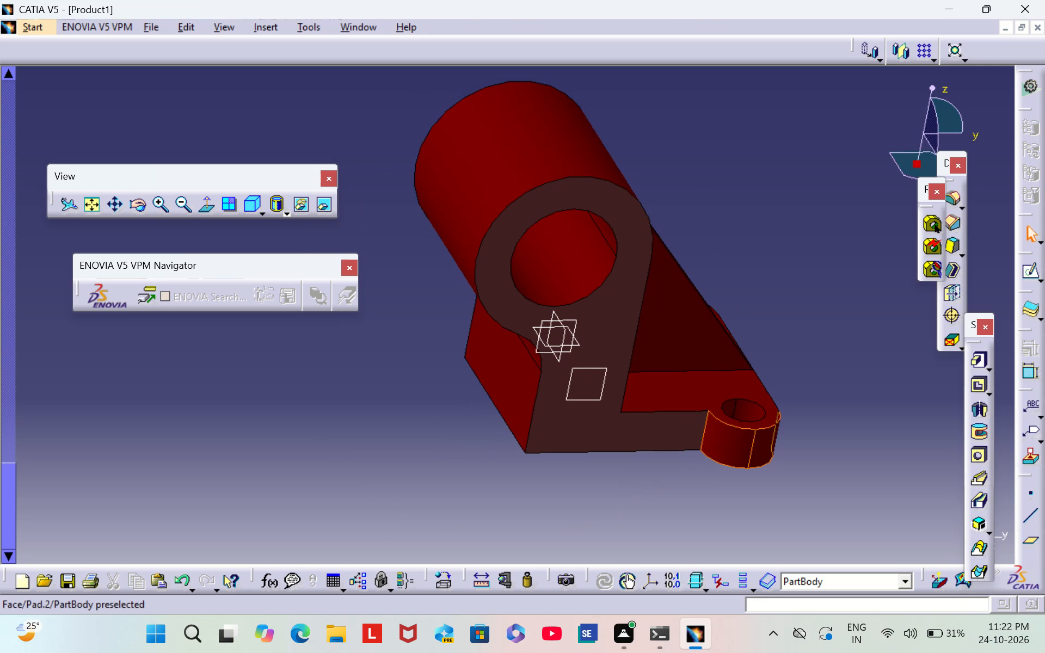
click(721, 446)
right_click(721, 445)
click(799, 179)
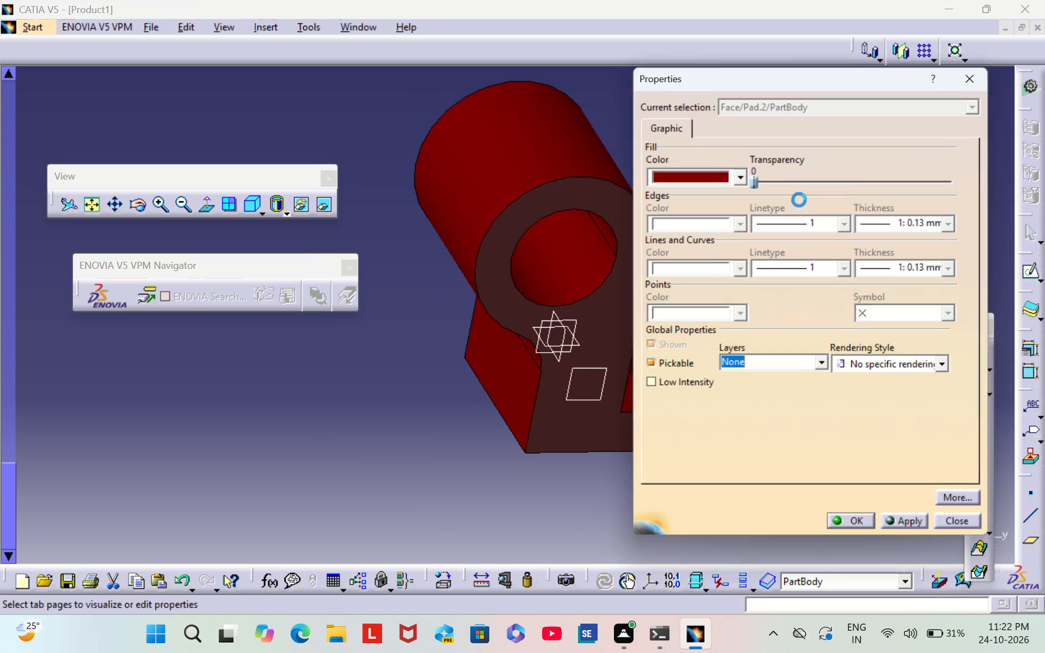
click(746, 176)
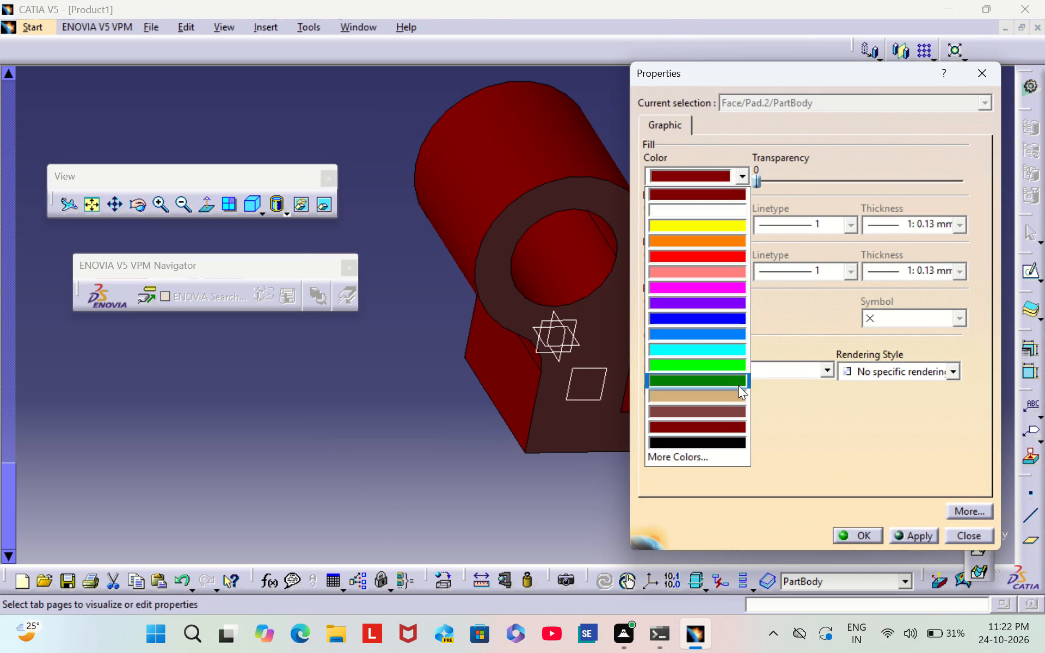
click(723, 411)
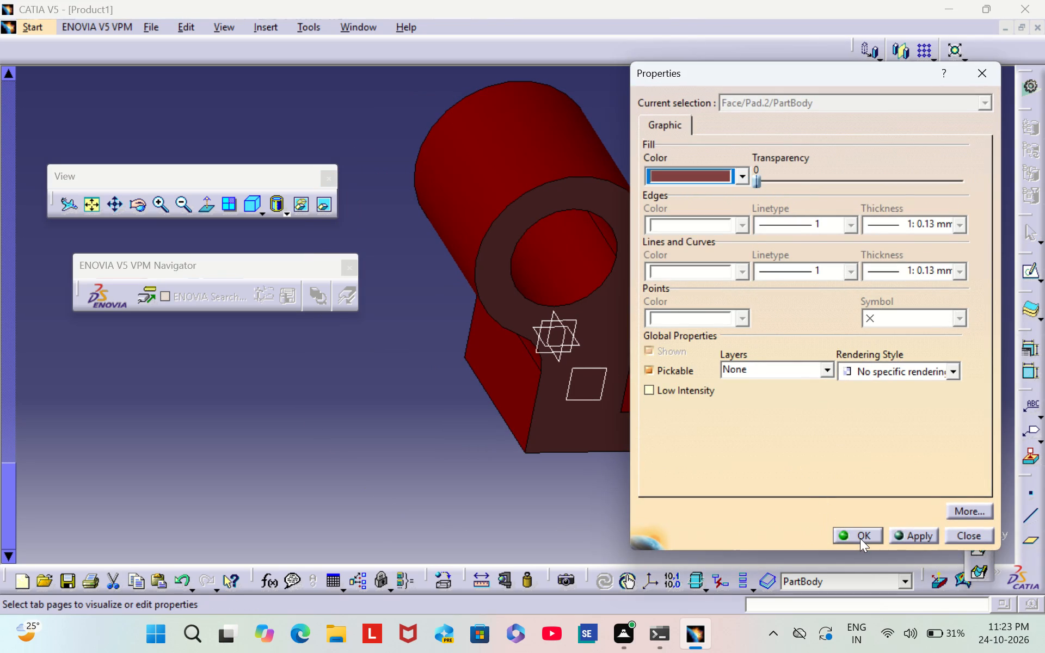
click(860, 538)
click(866, 438)
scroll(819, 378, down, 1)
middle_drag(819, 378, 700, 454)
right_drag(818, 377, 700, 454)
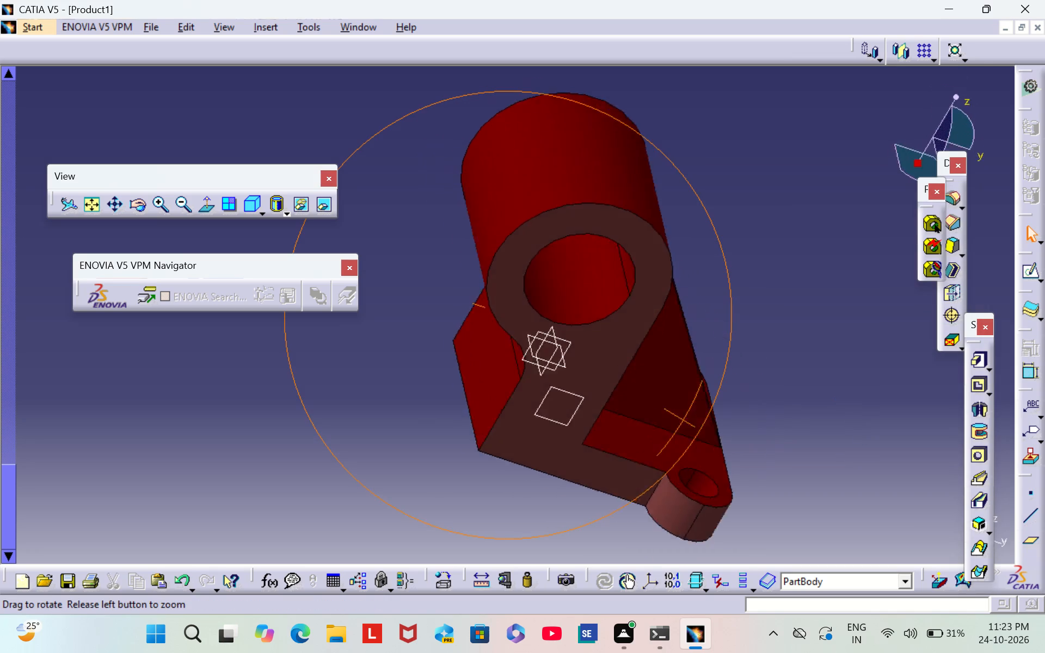
Set the fill colour of the base plate's long flat side face between the two lugs to brown.
right_drag(700, 454, 413, 326)
middle_drag(700, 454, 413, 309)
right_click(413, 314)
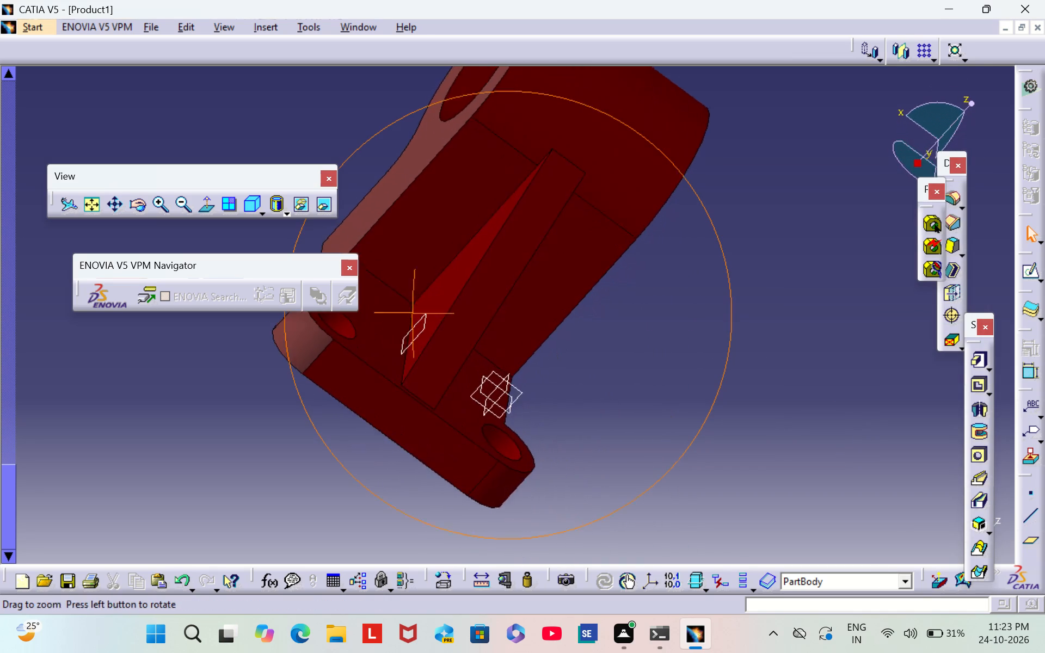
right_click(413, 309)
middle_drag(413, 309, 415, 294)
right_click(415, 294)
right_click(380, 420)
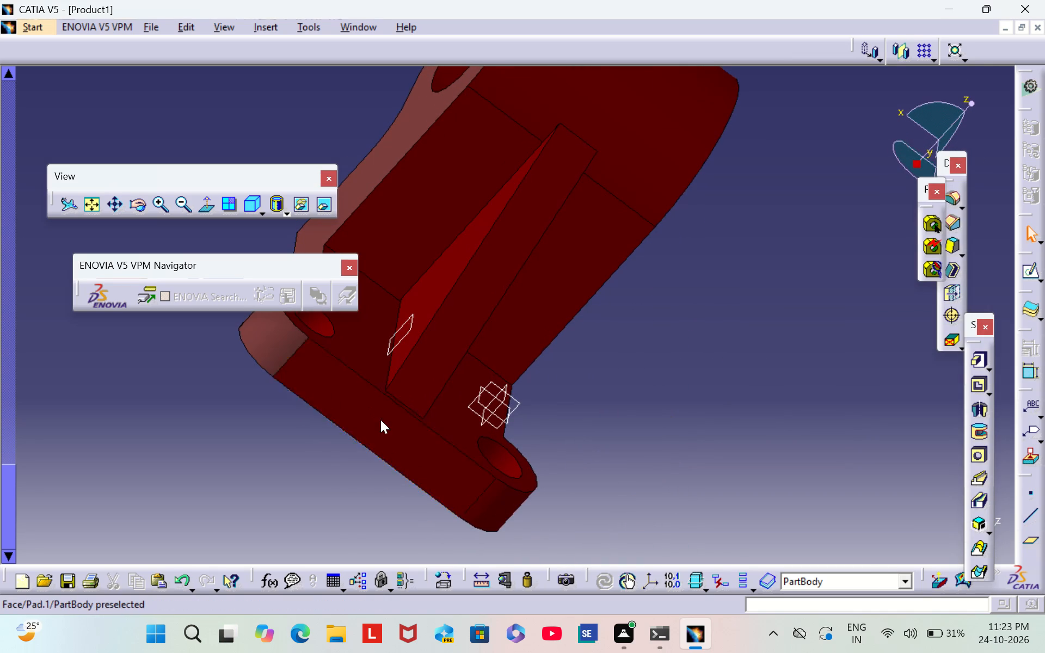
click(430, 146)
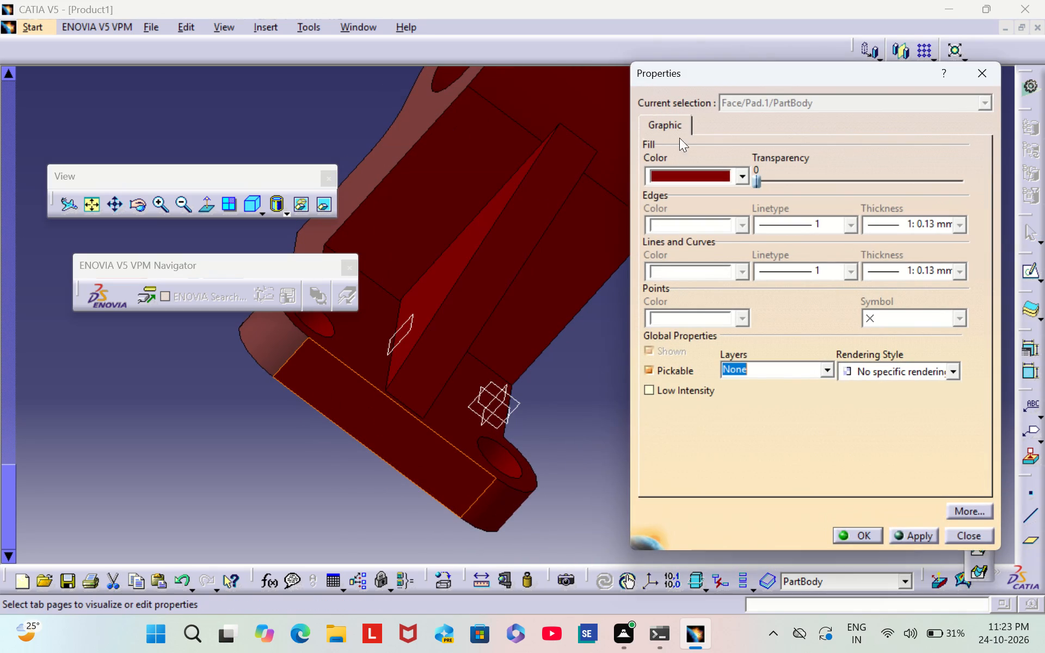
click(740, 176)
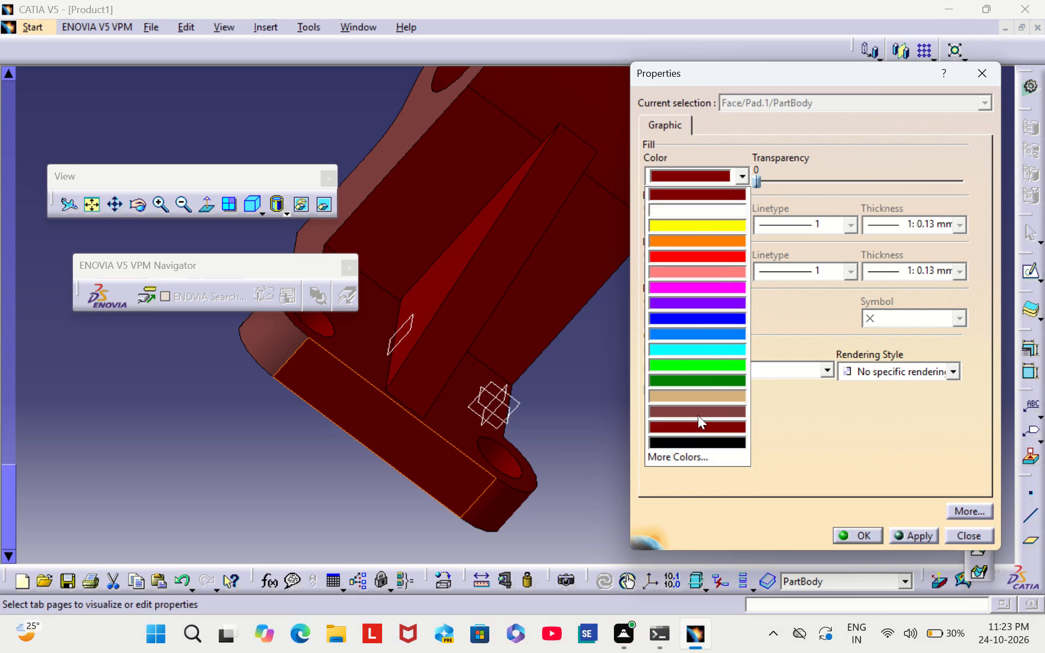
click(698, 415)
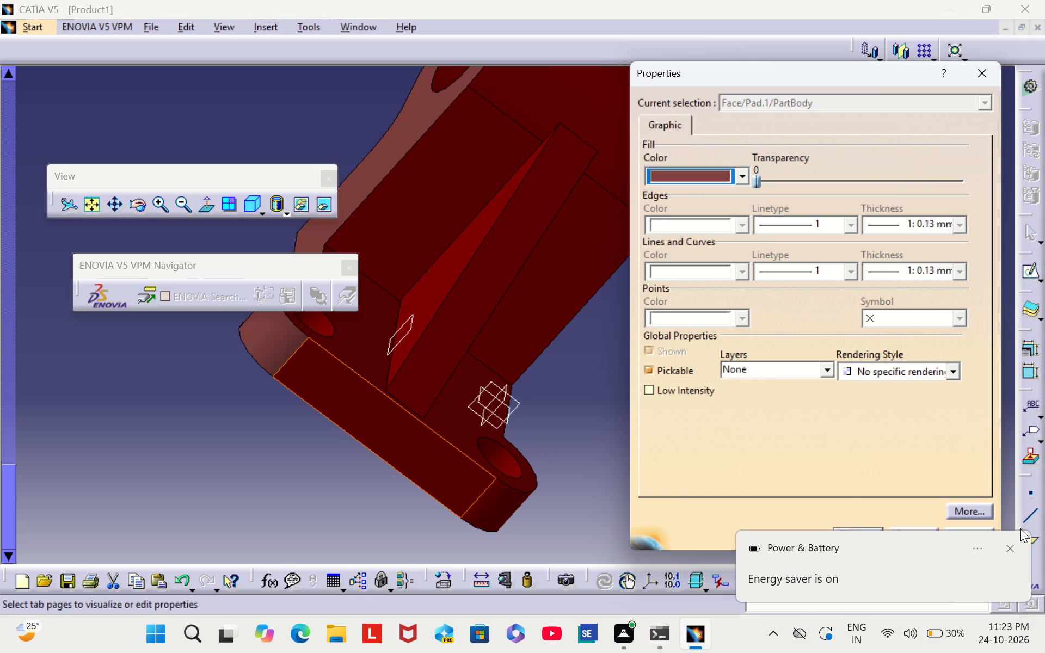
click(1009, 544)
click(855, 537)
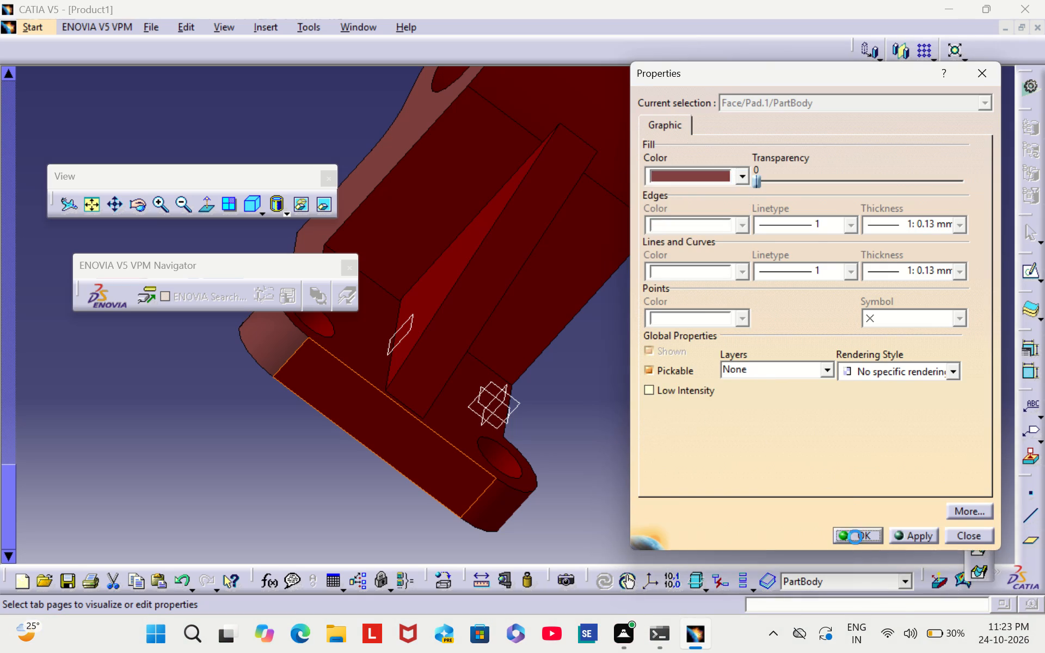
click(791, 452)
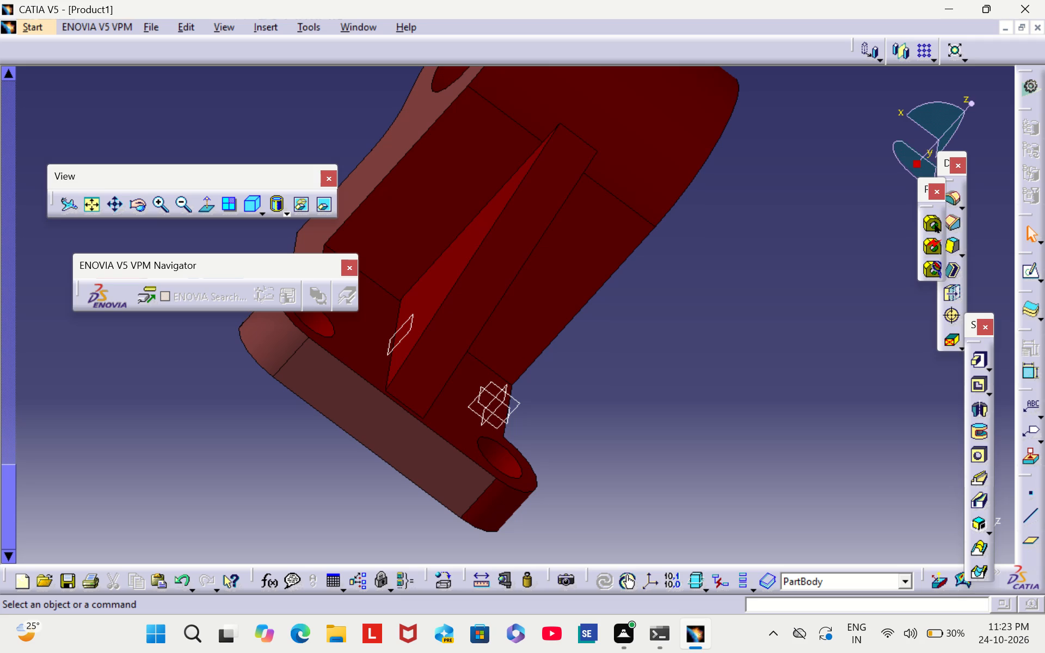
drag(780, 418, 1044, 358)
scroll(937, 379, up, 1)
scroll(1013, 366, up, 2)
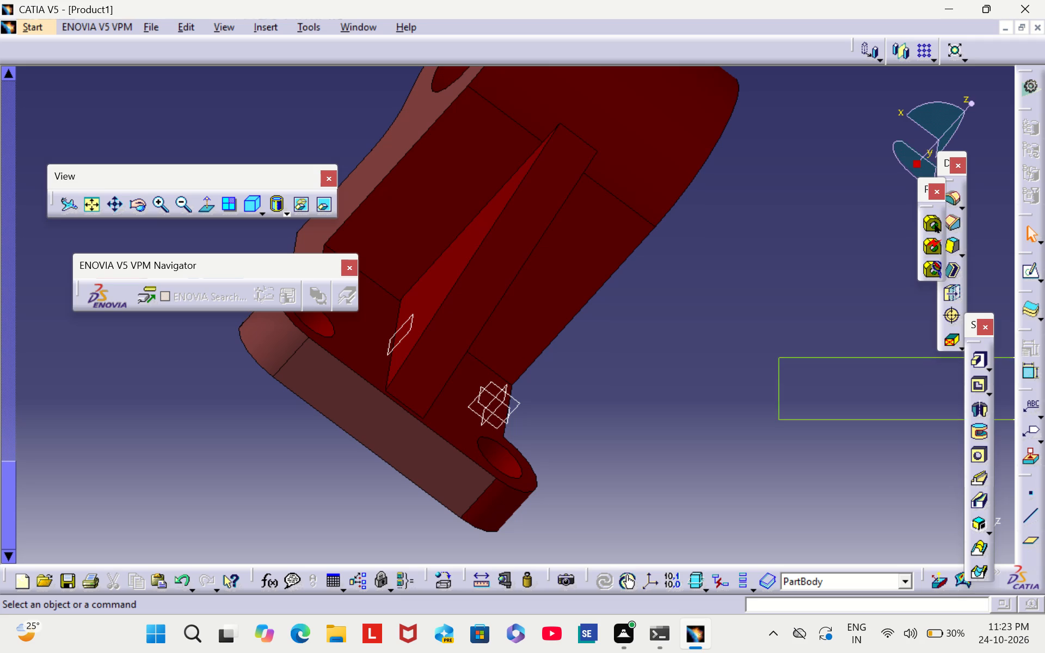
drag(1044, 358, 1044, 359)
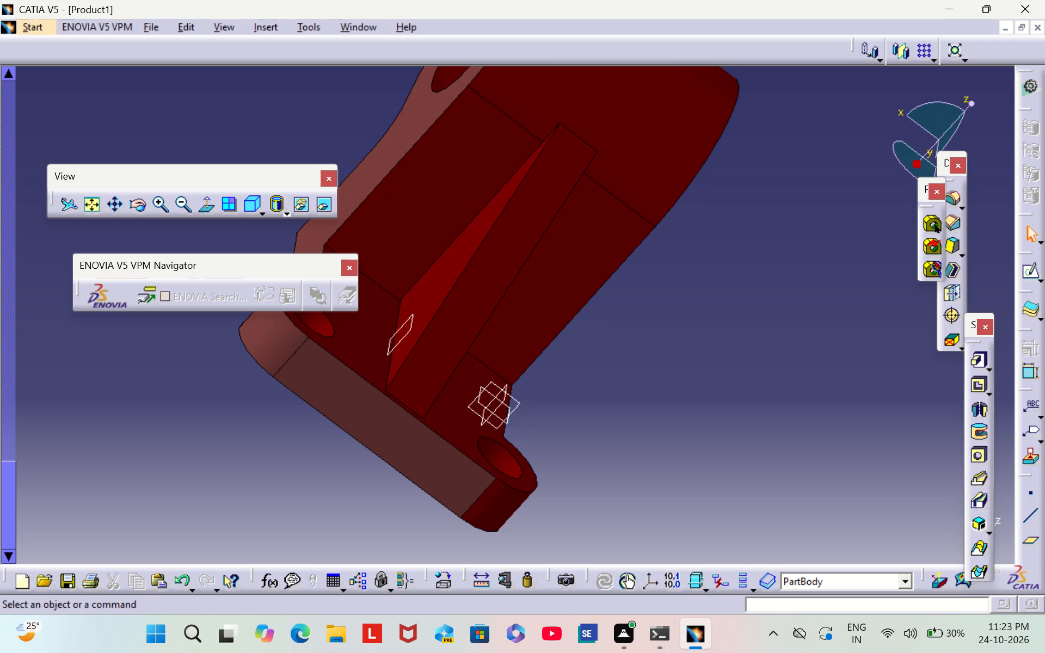
Set the fill colour of the outer rounded face of the second lug, at the other end of the brown side face, to brown.
middle_drag(710, 417, 616, 383)
right_drag(710, 416, 616, 383)
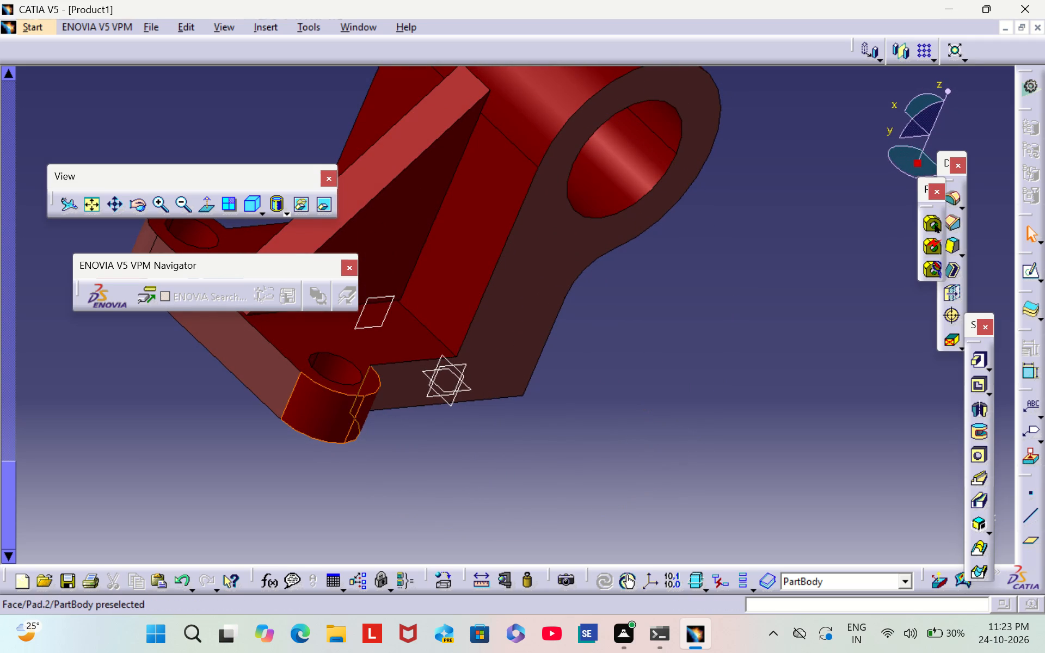
click(330, 418)
right_click(330, 418)
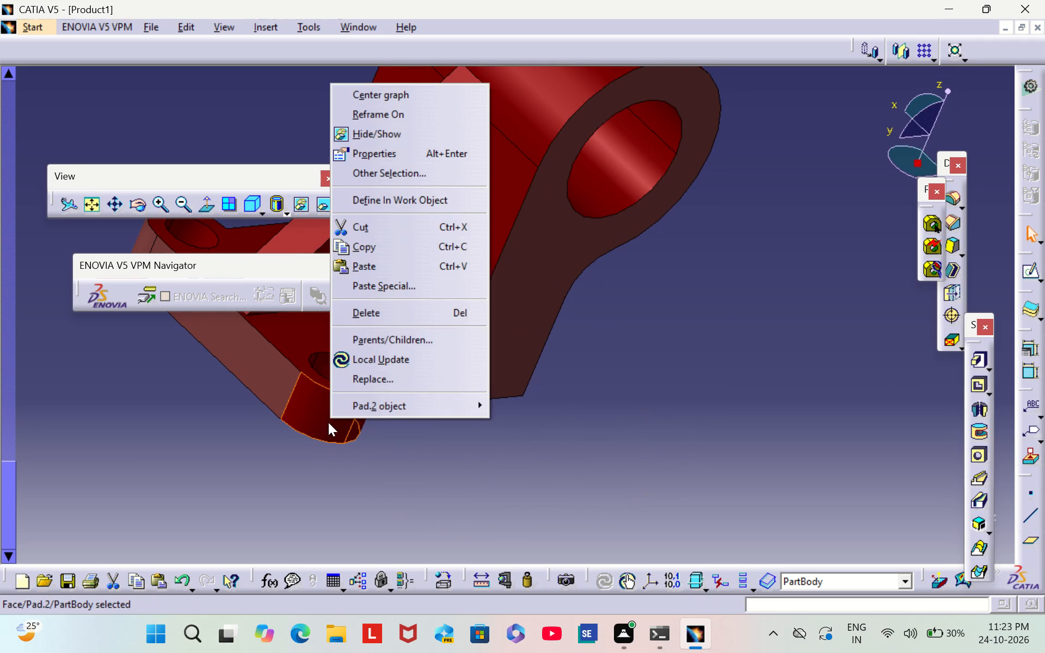
right_click(415, 157)
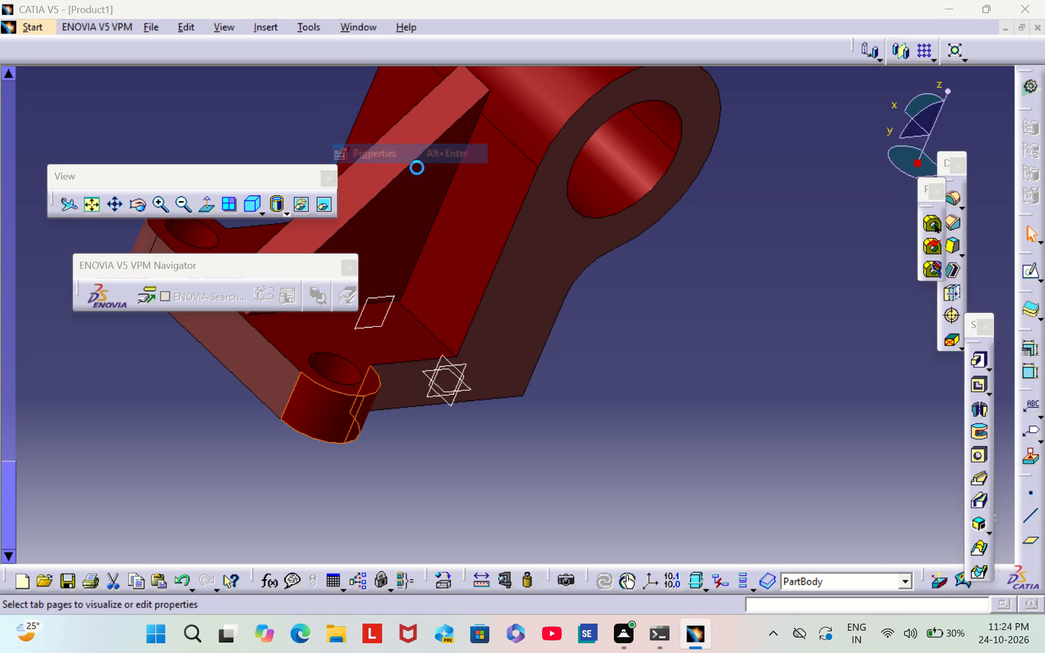
click(746, 178)
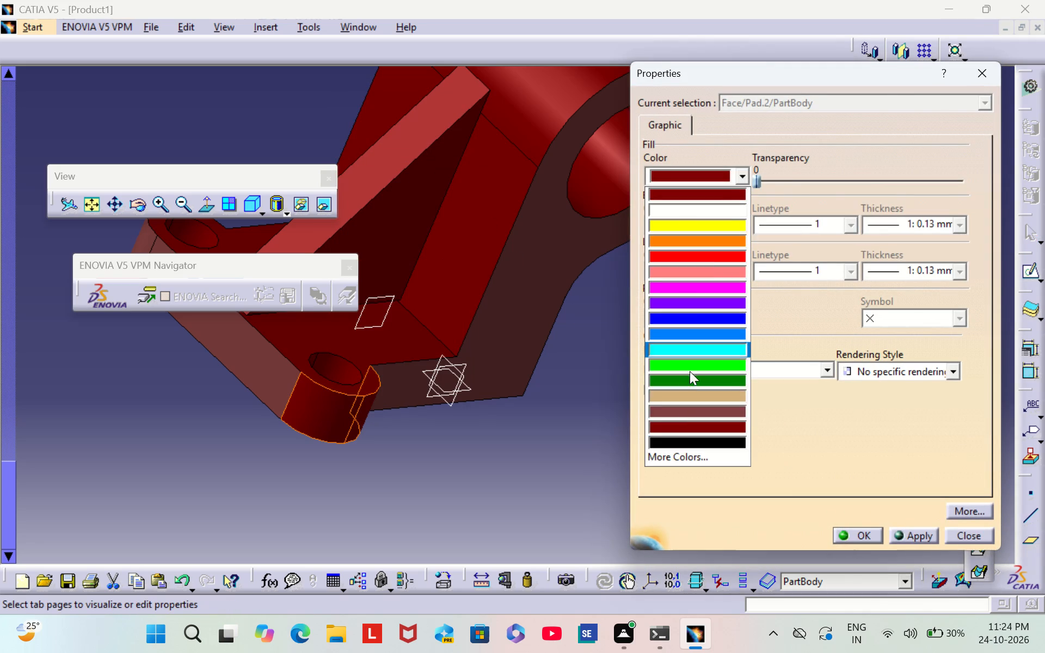
click(685, 406)
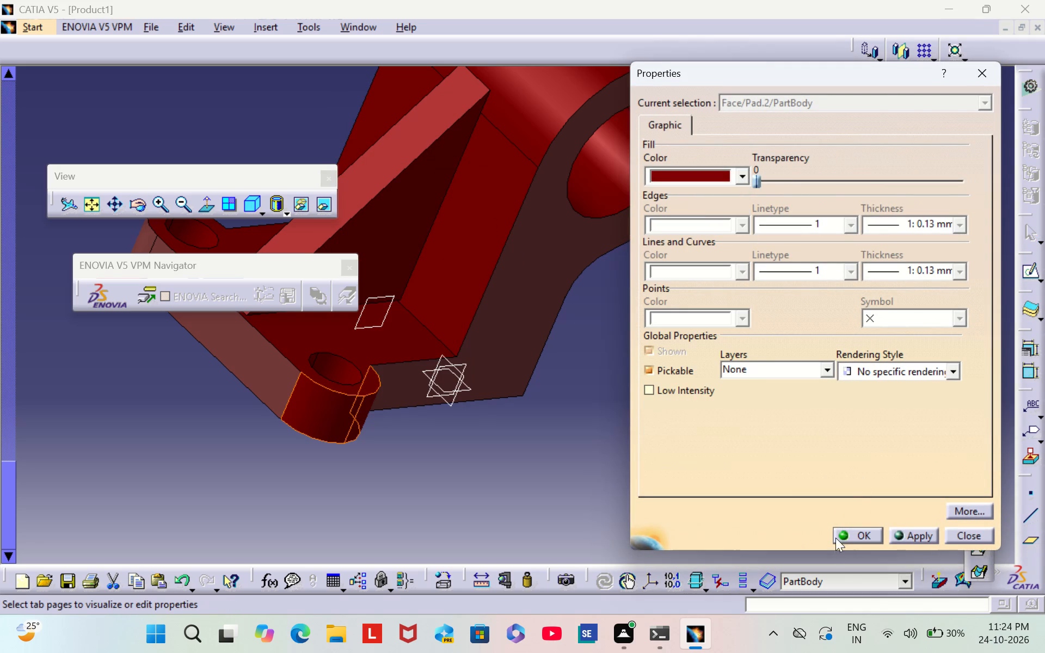
click(860, 532)
click(775, 375)
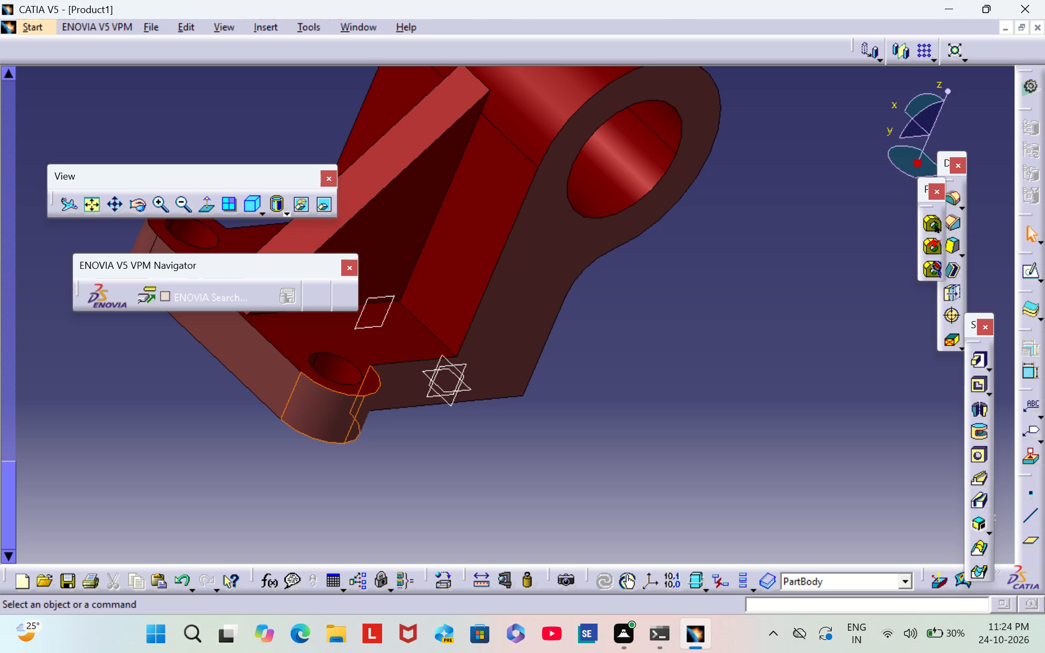
Set the fill colour of the triangular rib's long sloping face to brown.
scroll(729, 310, down, 1)
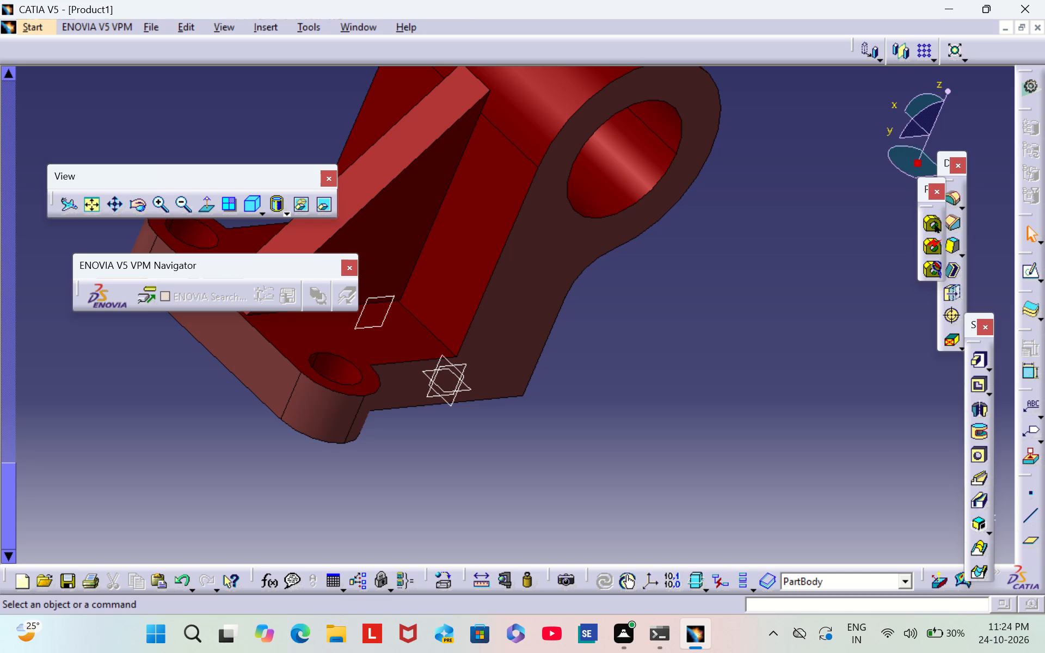
middle_drag(690, 323, 674, 379)
right_drag(694, 325, 631, 398)
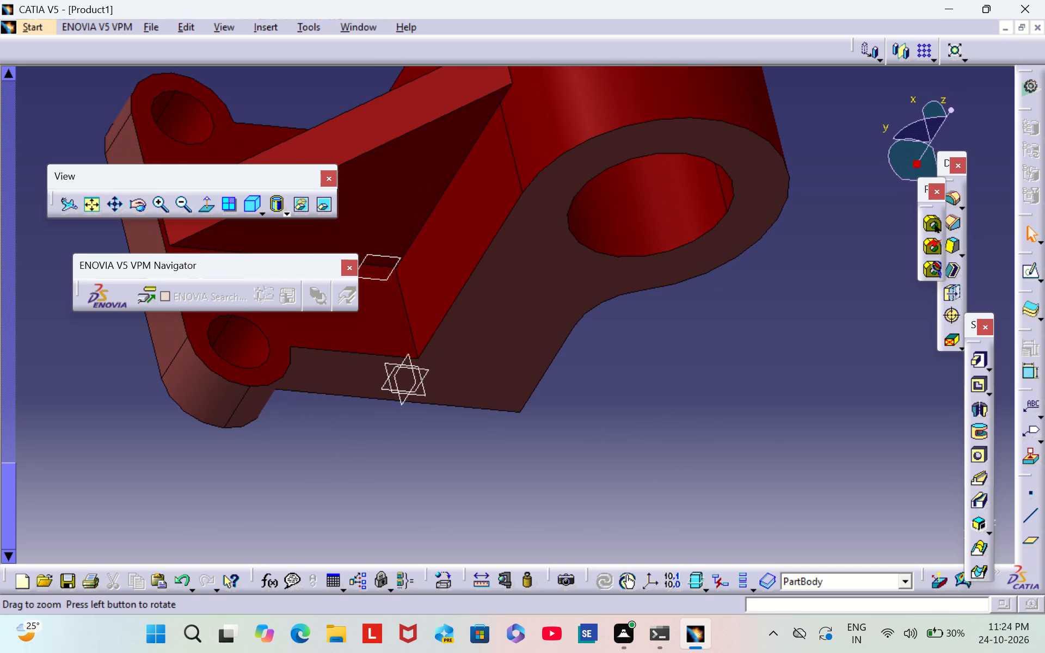
scroll(460, 258, down, 1)
middle_drag(597, 418, 816, 517)
right_drag(599, 418, 816, 517)
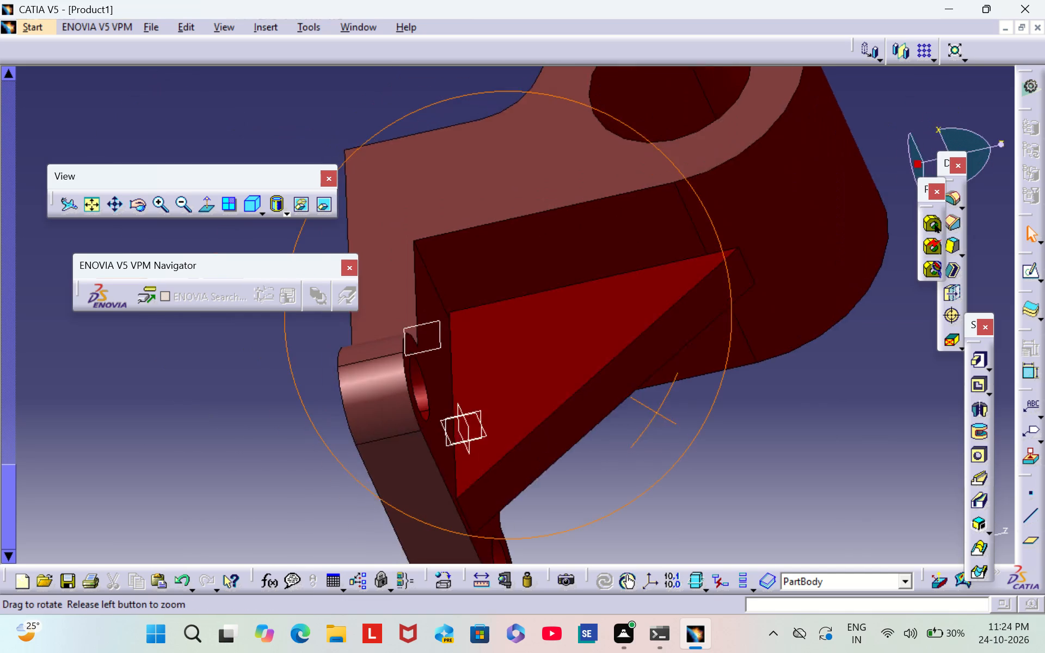
middle_drag(816, 517, 661, 443)
right_drag(816, 517, 648, 438)
right_click(648, 438)
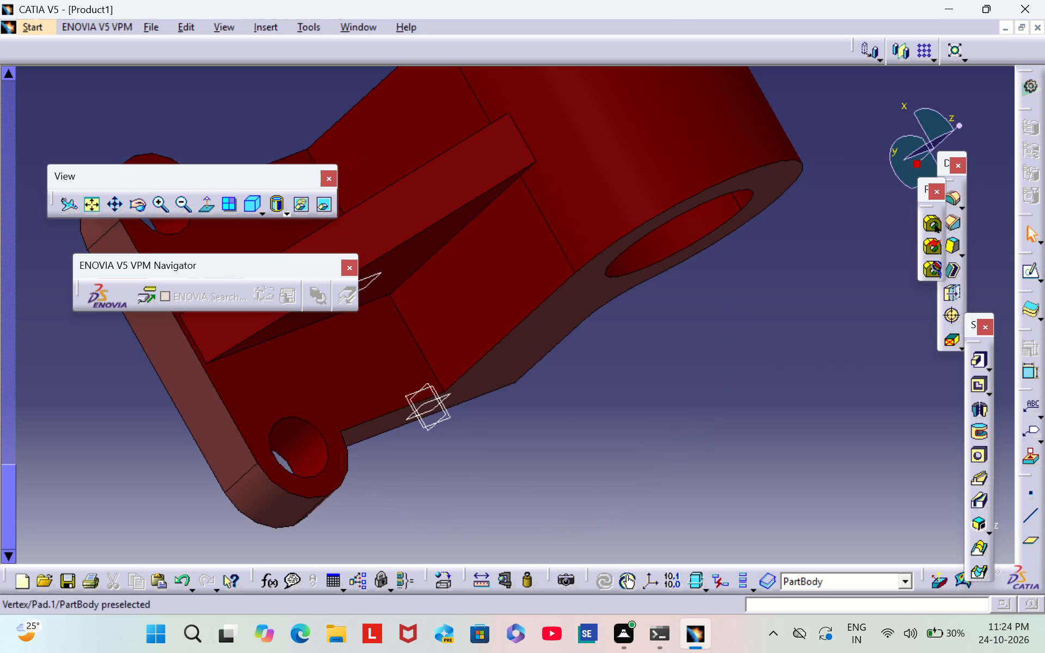
middle_drag(505, 428, 631, 425)
right_click(478, 260)
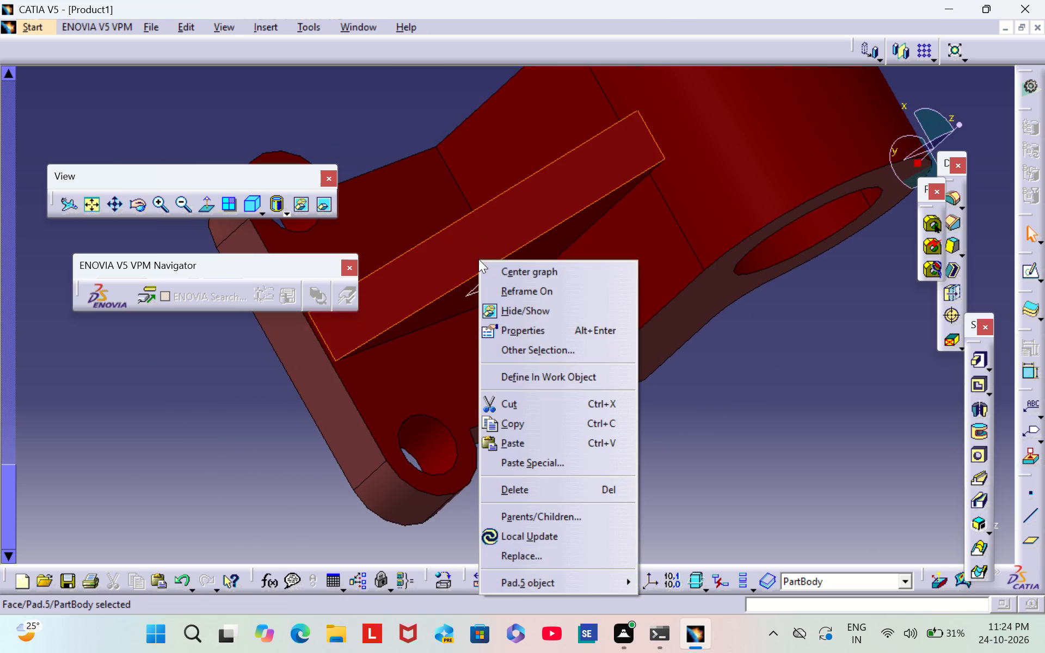
click(509, 323)
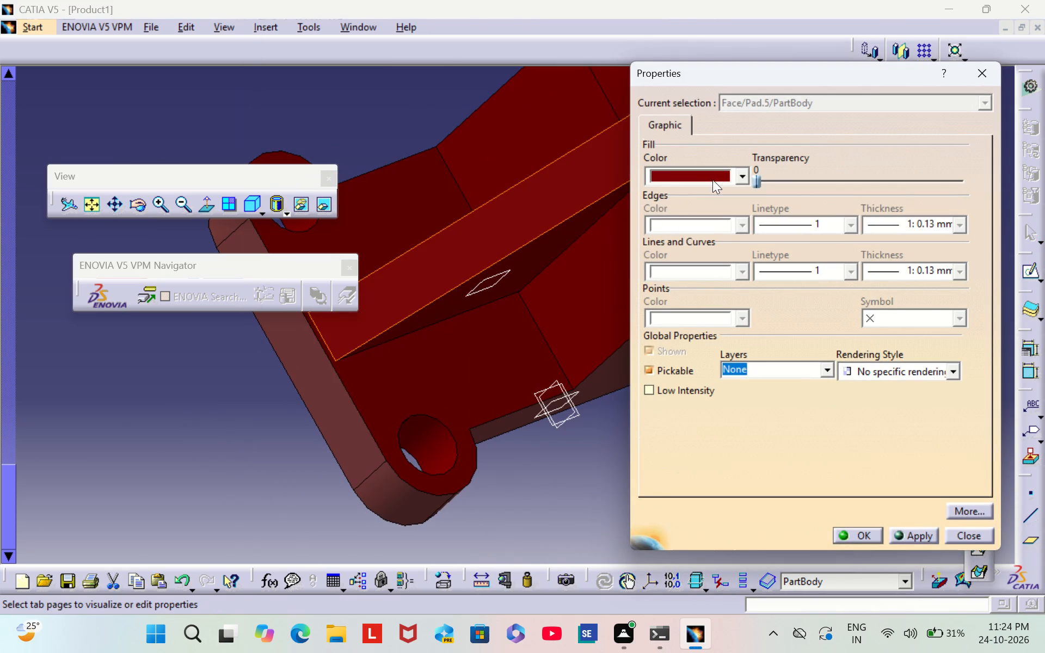
click(746, 174)
click(726, 409)
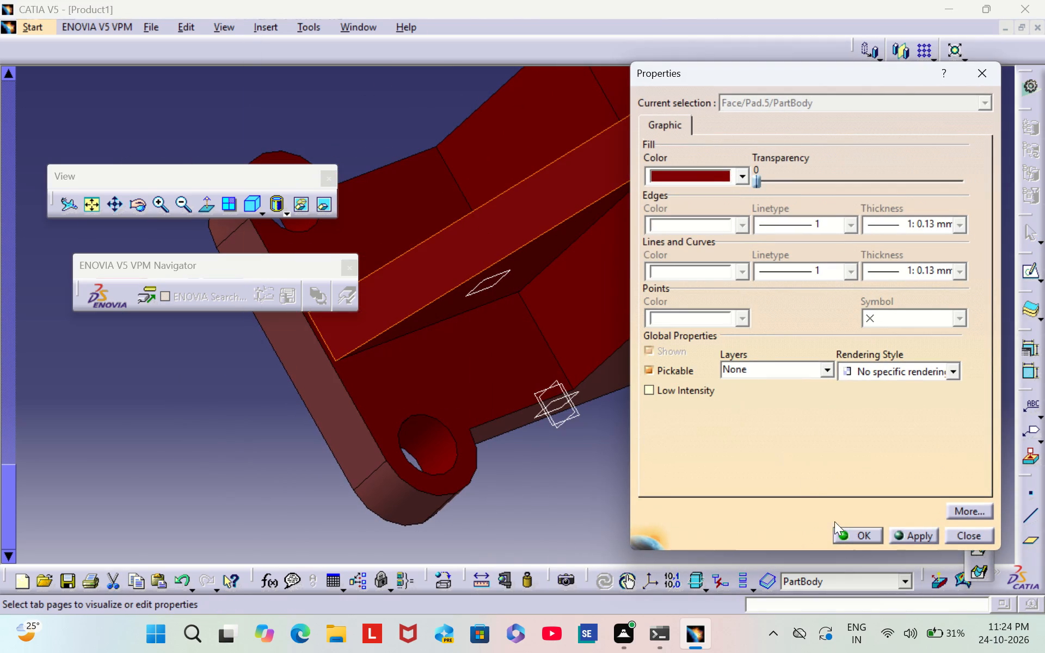
click(853, 527)
click(814, 455)
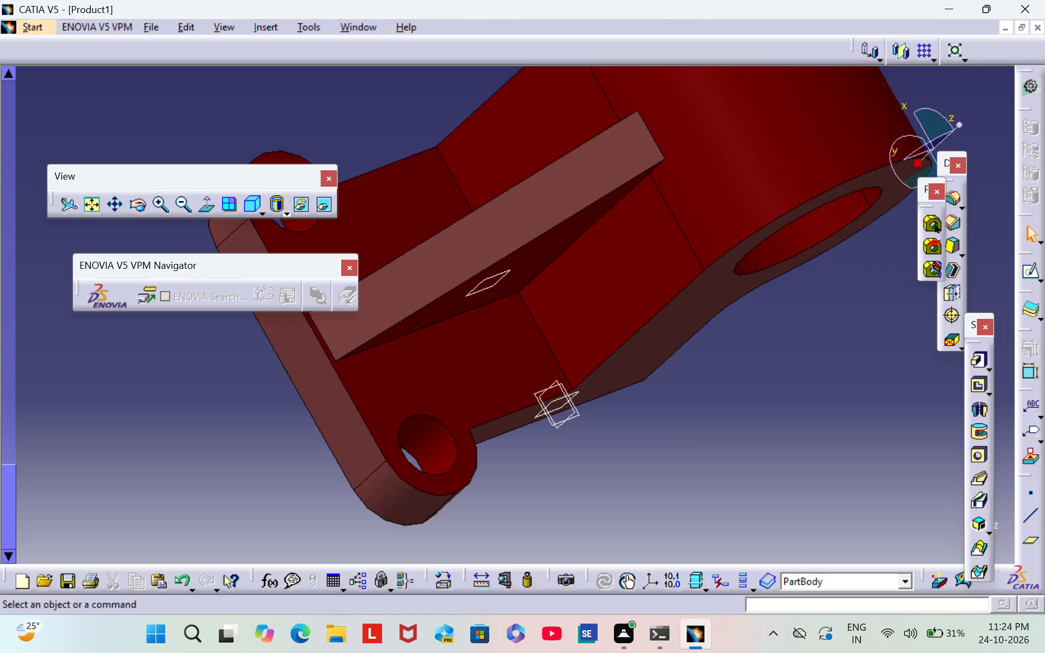
Examine the coloured bracket from several sides, ending with the whole part framed in a three-dimensional view showing the large bore.
middle_drag(806, 424, 594, 441)
right_drag(804, 423, 572, 411)
middle_drag(757, 423, 756, 423)
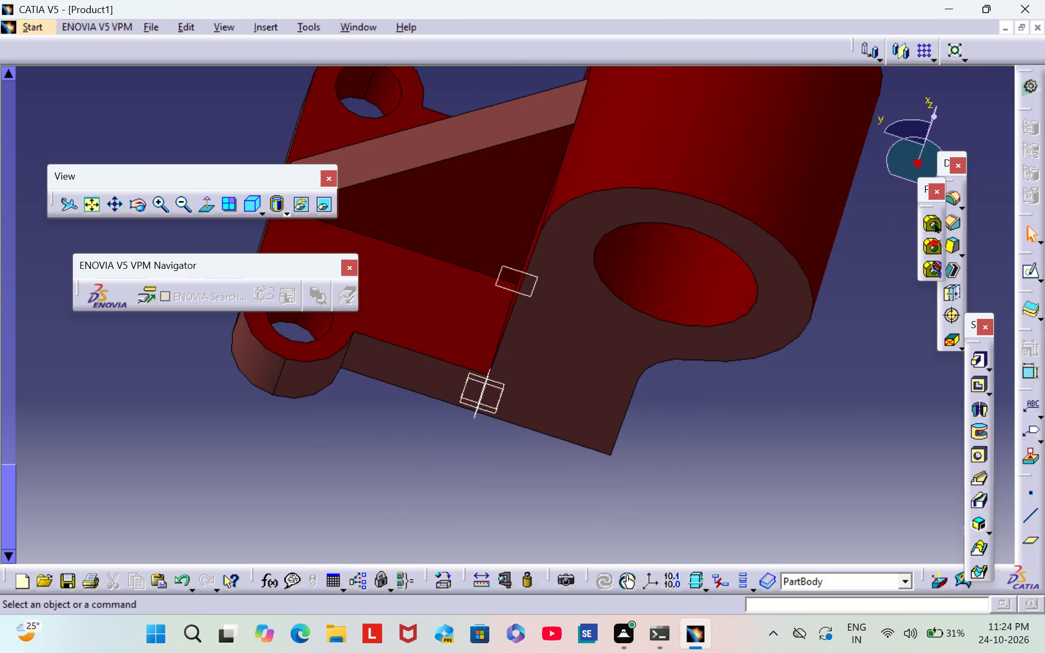
middle_drag(756, 423, 369, 459)
right_drag(756, 423, 369, 459)
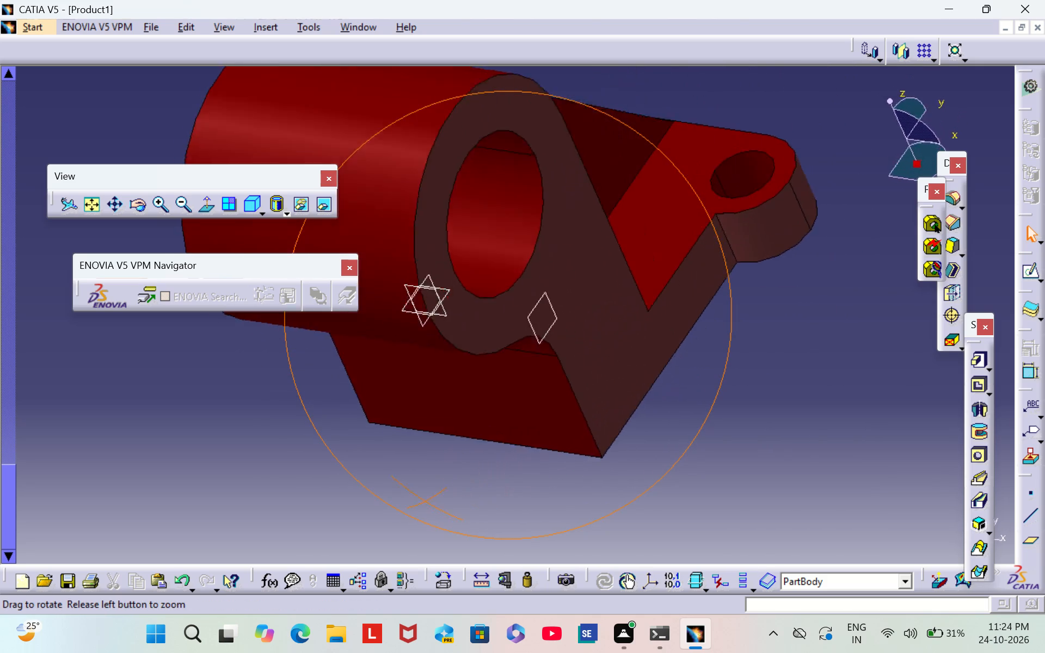
middle_drag(369, 459, 662, 383)
right_drag(369, 459, 662, 383)
middle_drag(662, 383, 703, 356)
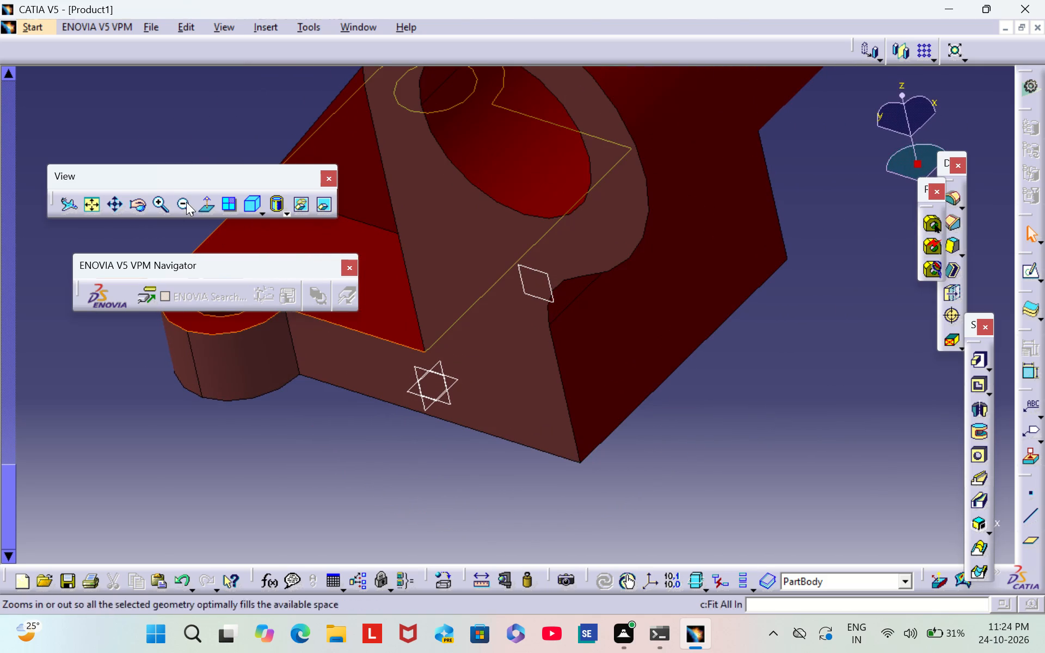
triple_click(186, 202)
click(186, 202)
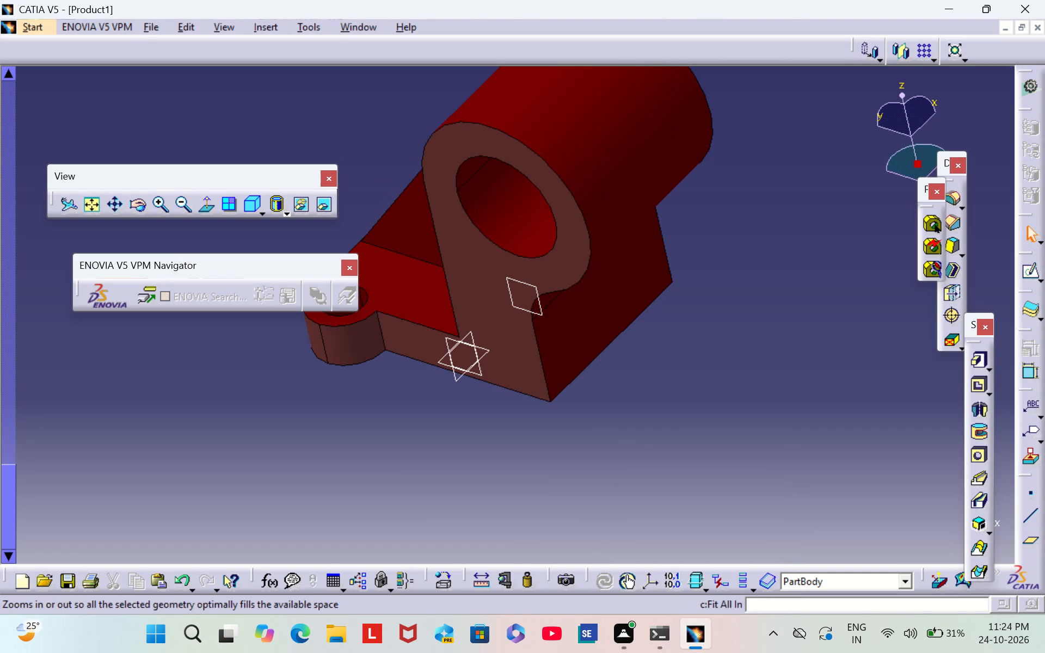
middle_drag(379, 133, 383, 239)
scroll(378, 133, down, 1)
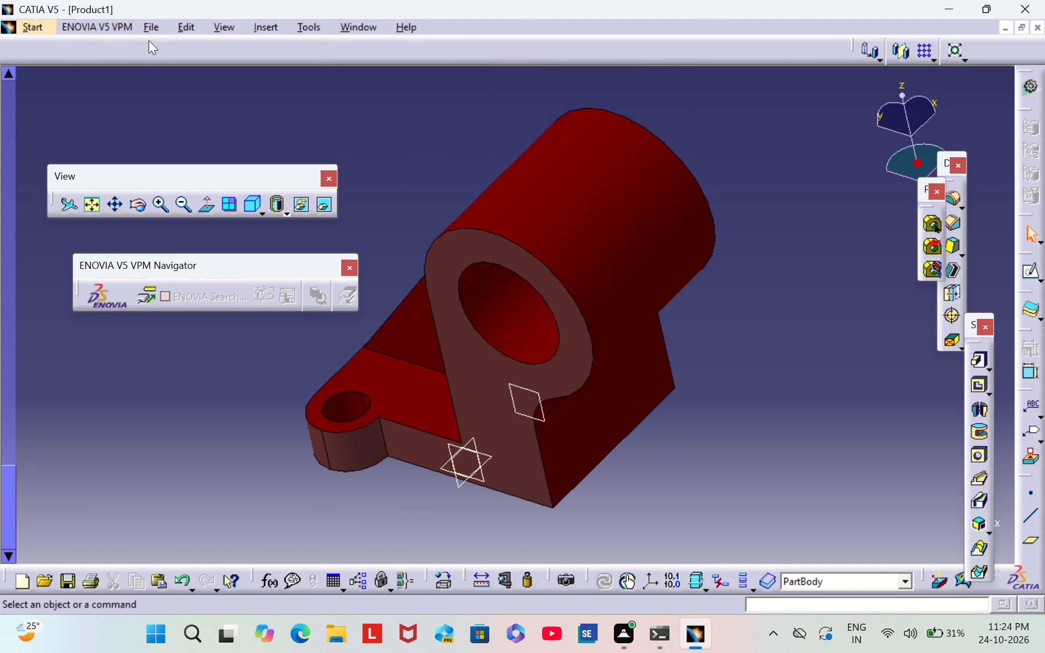
Save the part to the Desktop as a CATPart named PART 16, accepting the update of its links in session.
click(148, 32)
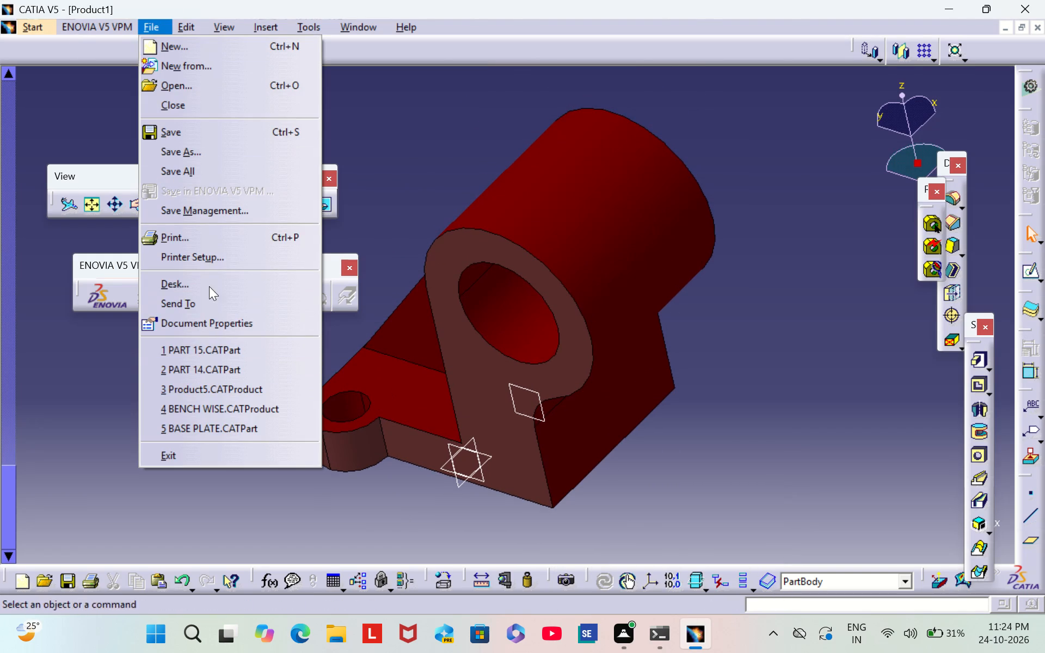
click(190, 153)
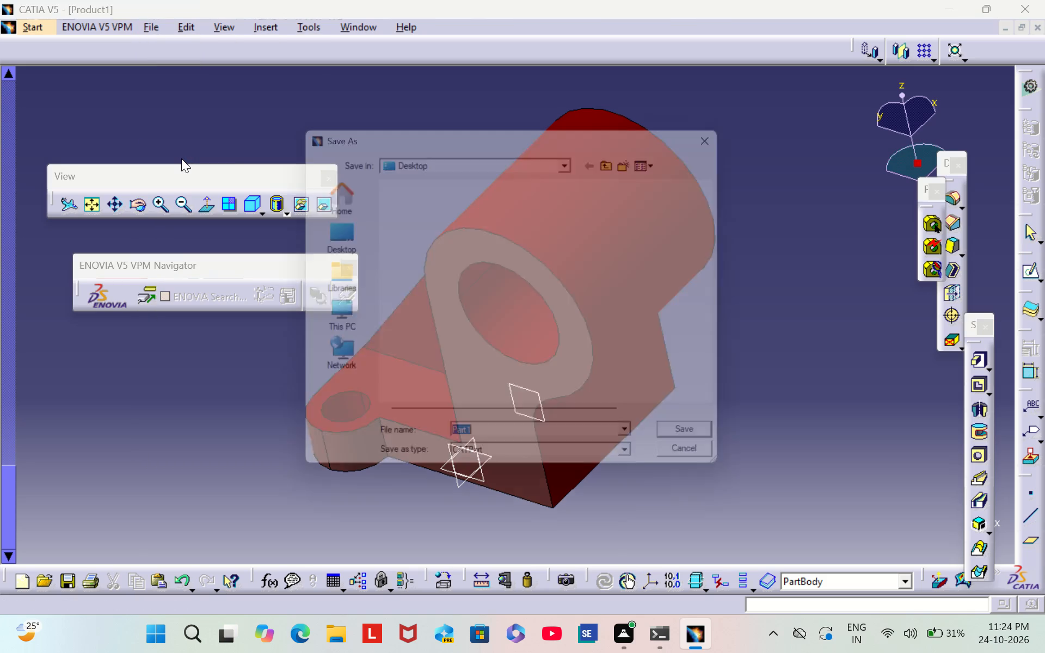
key(BackSpace)
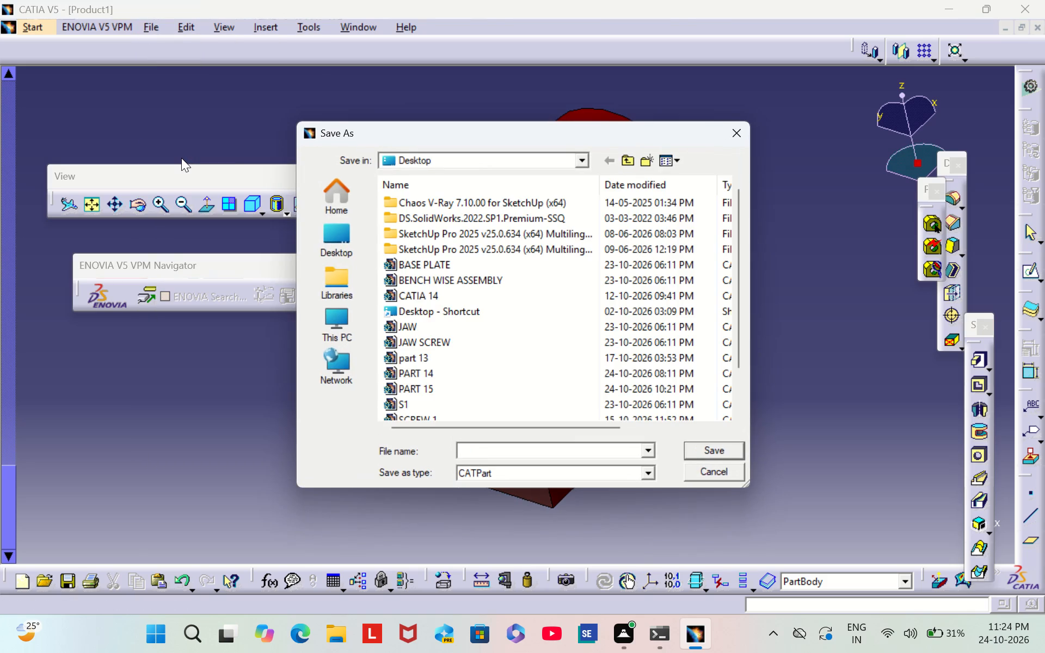
text(PART)
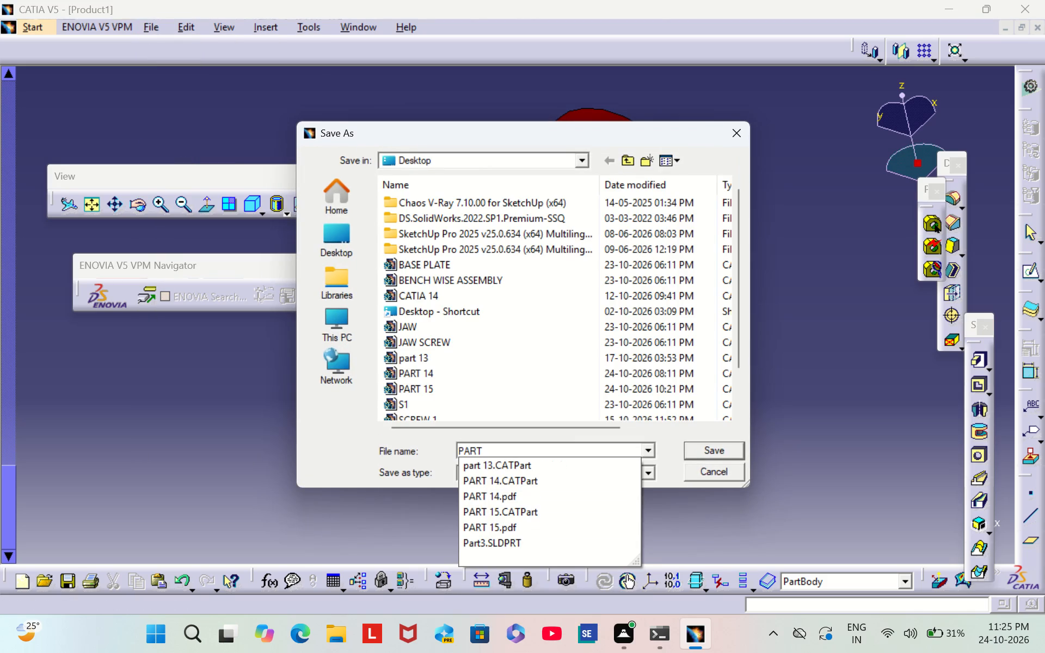
key(space)
text(16)
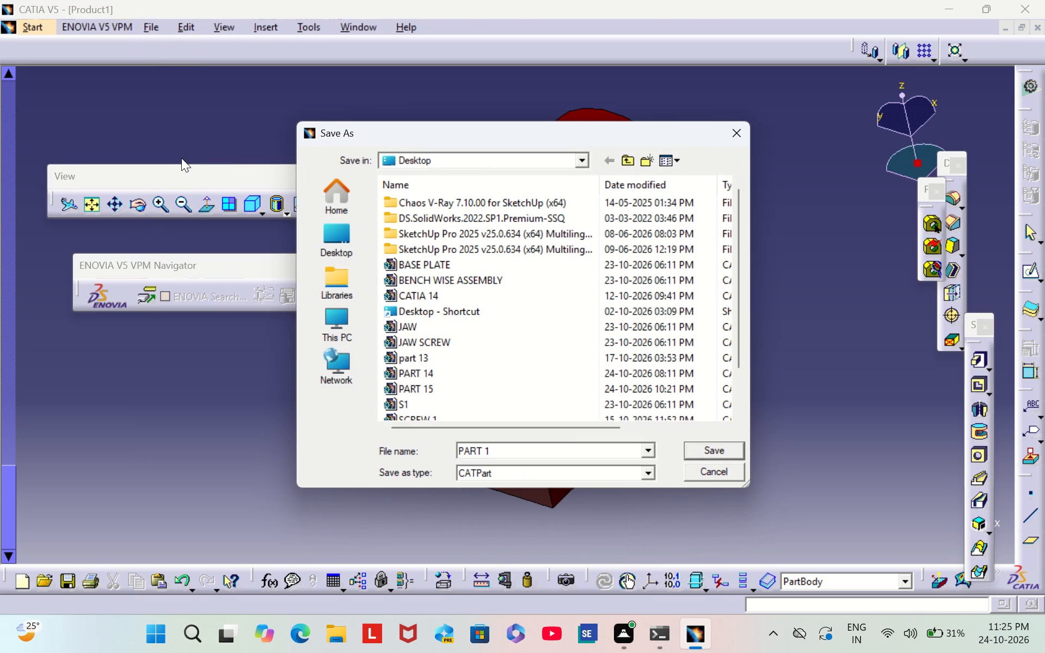
click(698, 451)
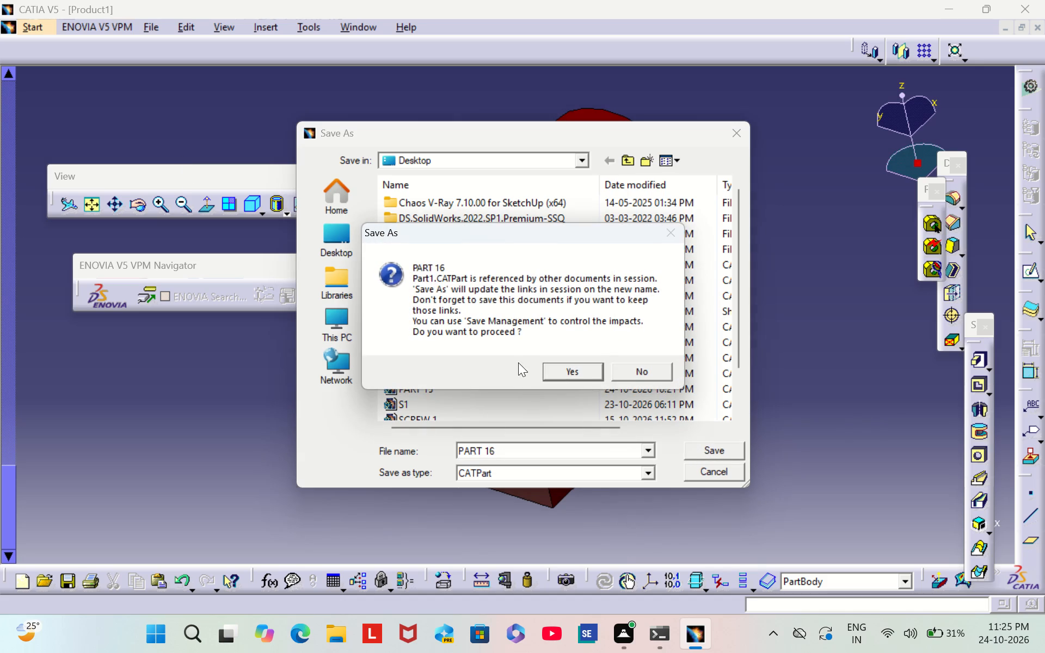
click(554, 372)
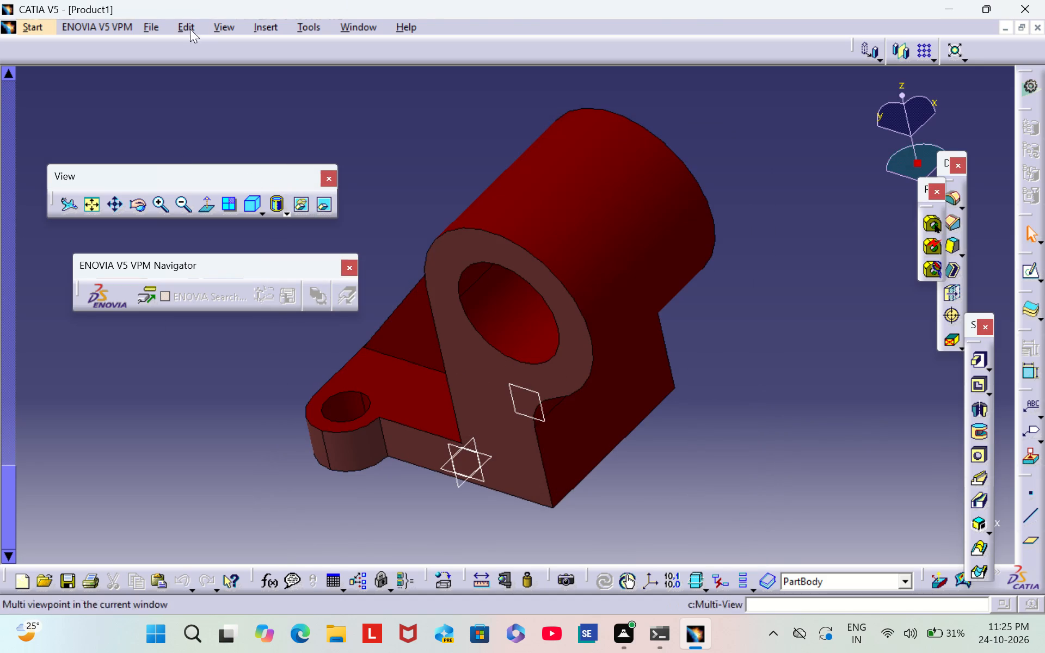
Print the current view of the bracket to a PDF document named PART 16 on the Desktop.
click(88, 583)
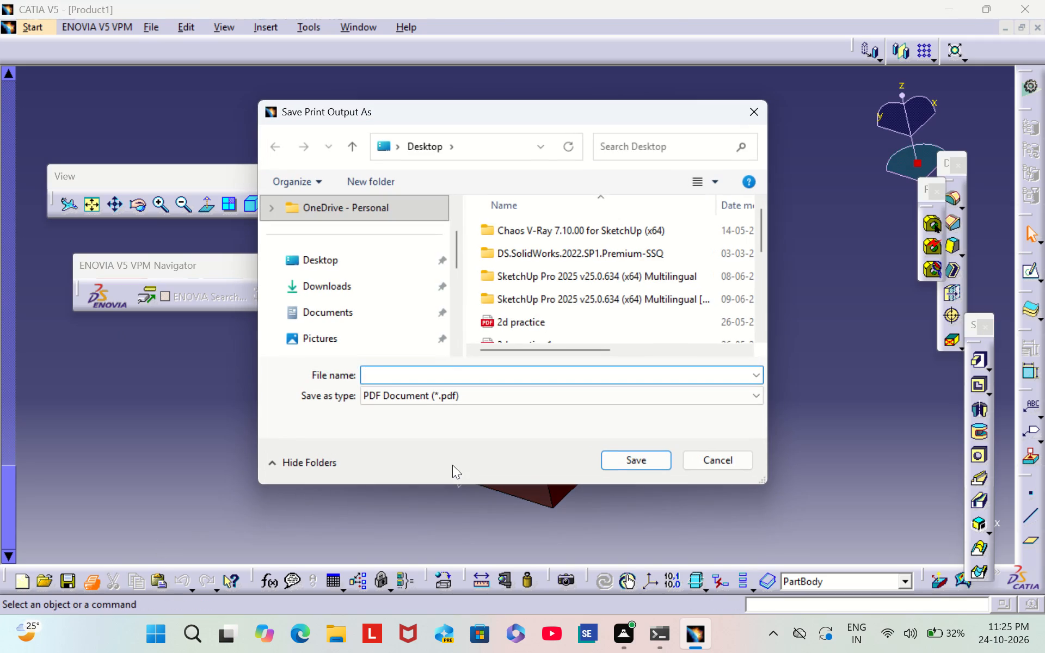
text(PART)
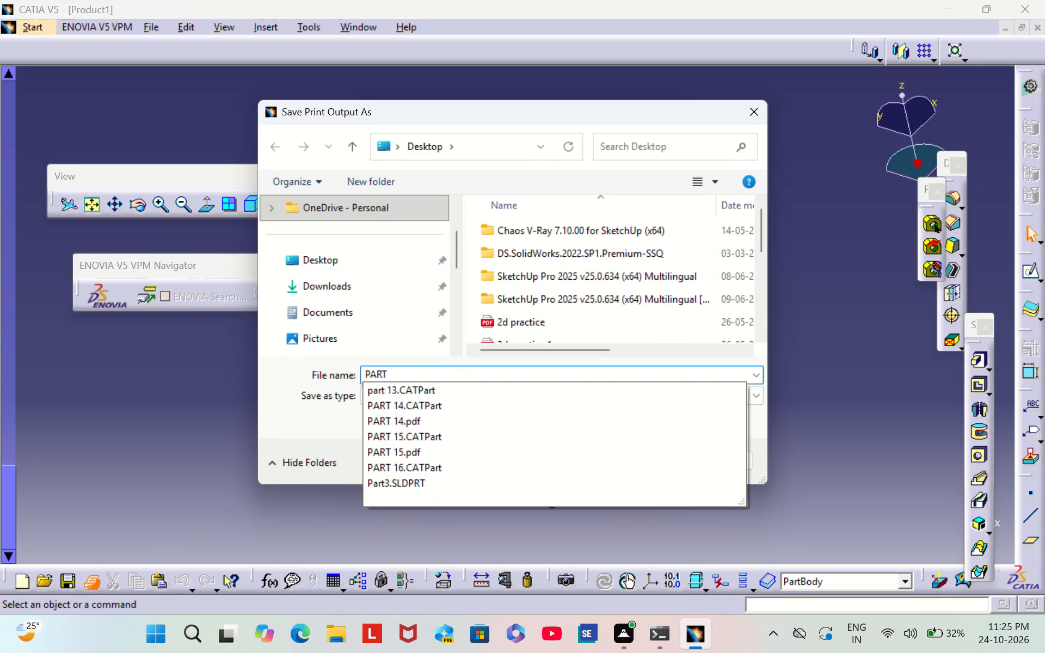
key(space)
text(16)
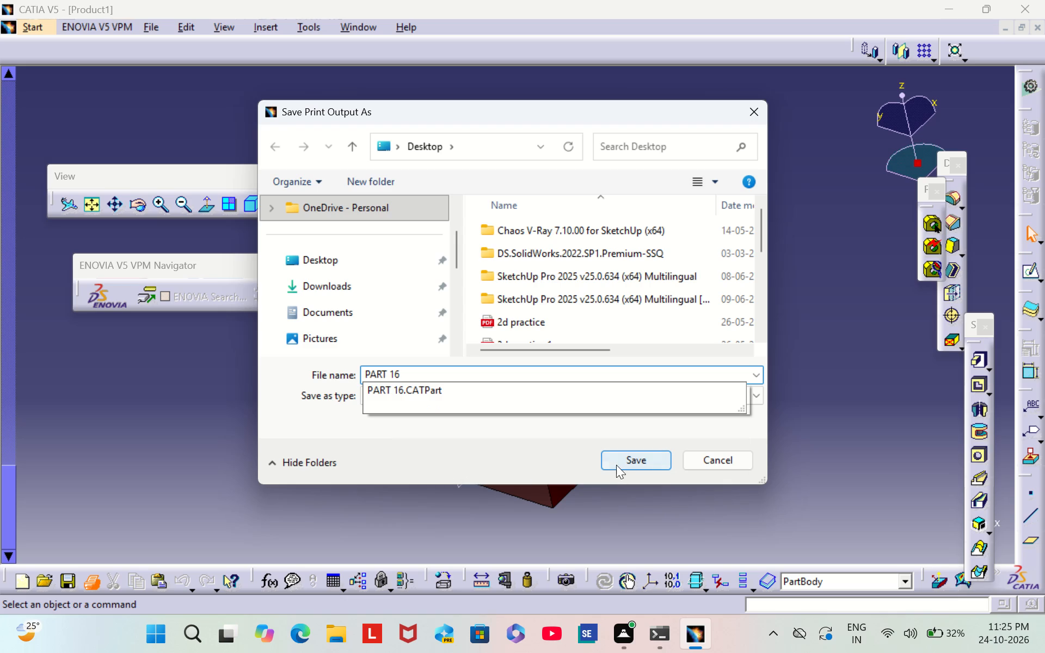
click(618, 462)
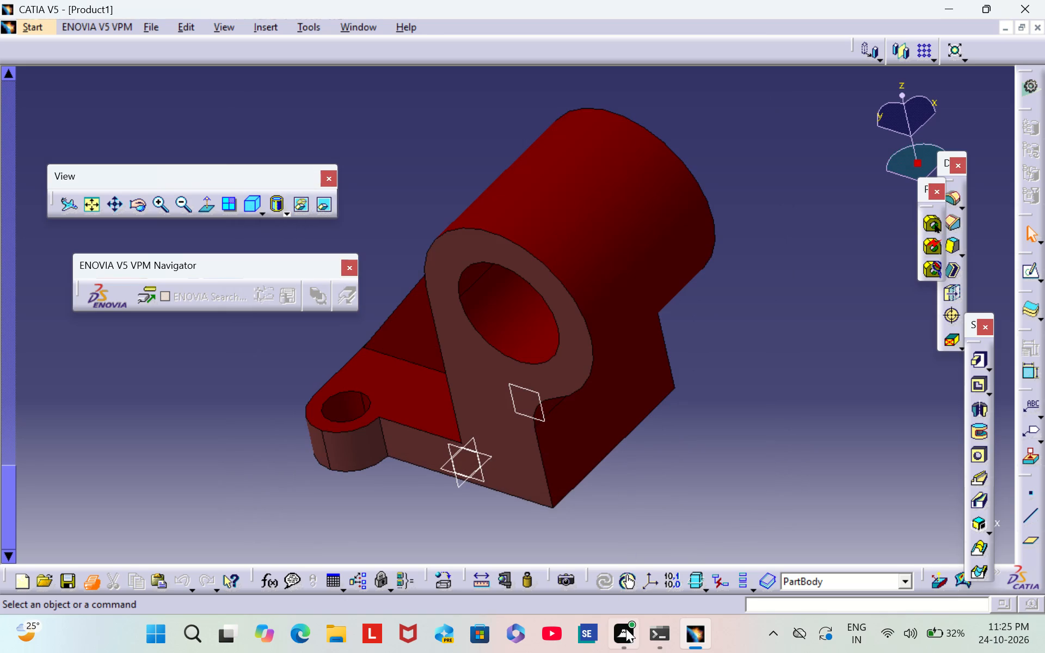